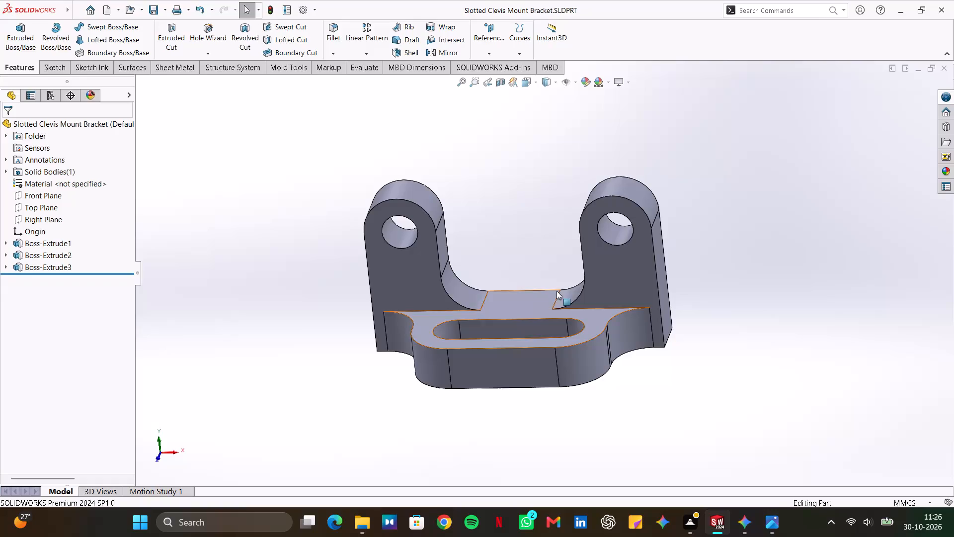
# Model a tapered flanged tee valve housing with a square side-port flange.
# Save the Slotted Clevis Mount Bracket part.
pyautogui.hotkey('ctrl', 's')
# Create a new part document and open a sketch on the Front Plane.
pyautogui.hotkey('ctrl', 'n')
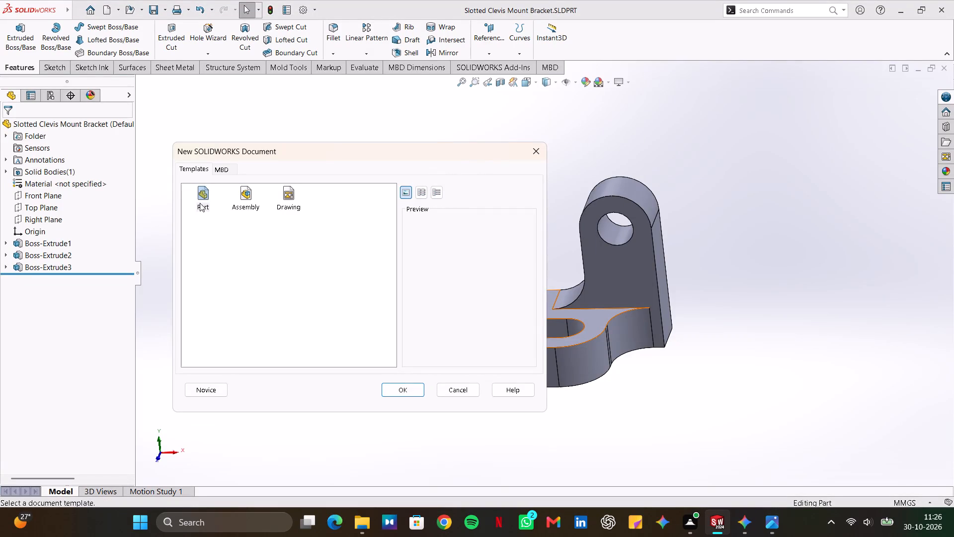
pyautogui.click(198, 206)
pyautogui.click(408, 391)
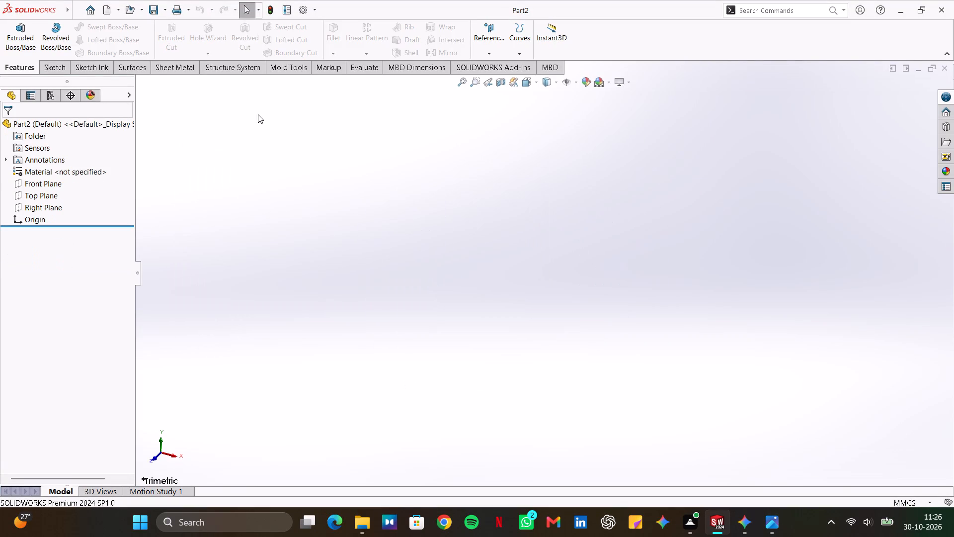
pyautogui.click(55, 67)
pyautogui.click(14, 33)
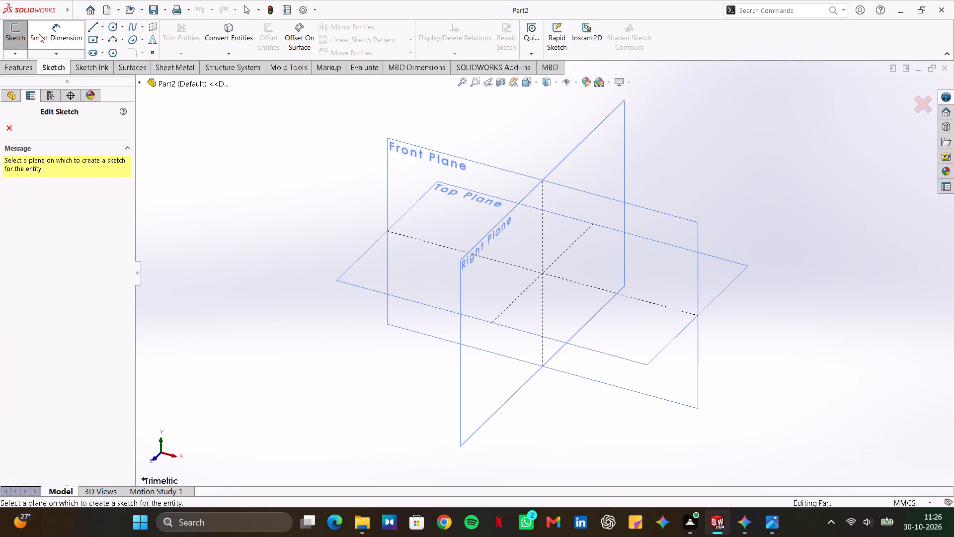
pyautogui.click(427, 149)
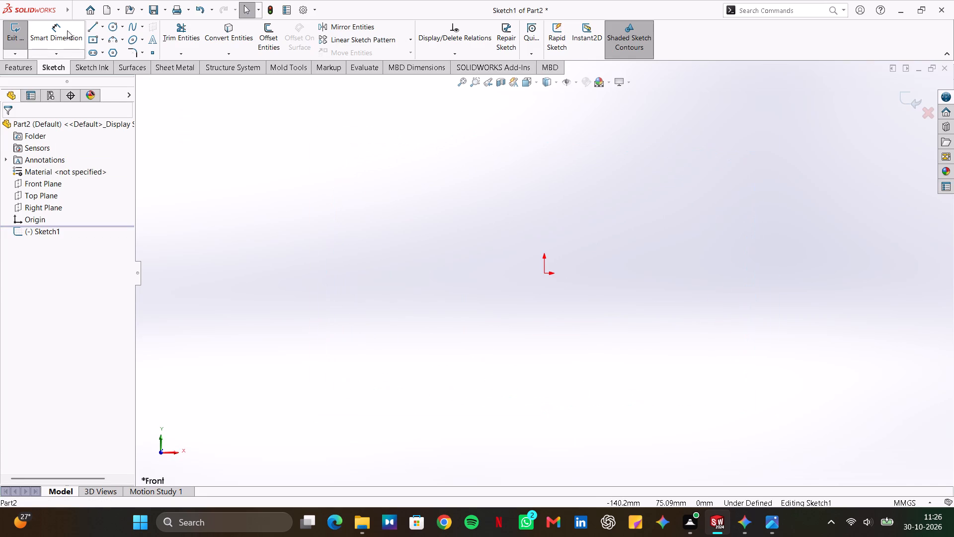
# Sketch a vertical and a horizontal centerline crossing at the origin.
pyautogui.click(103, 26)
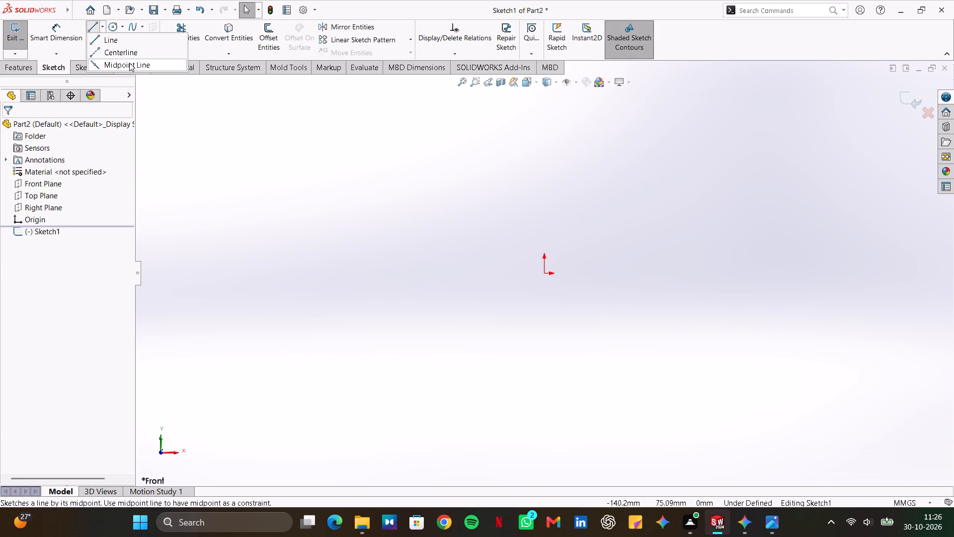
pyautogui.click(128, 55)
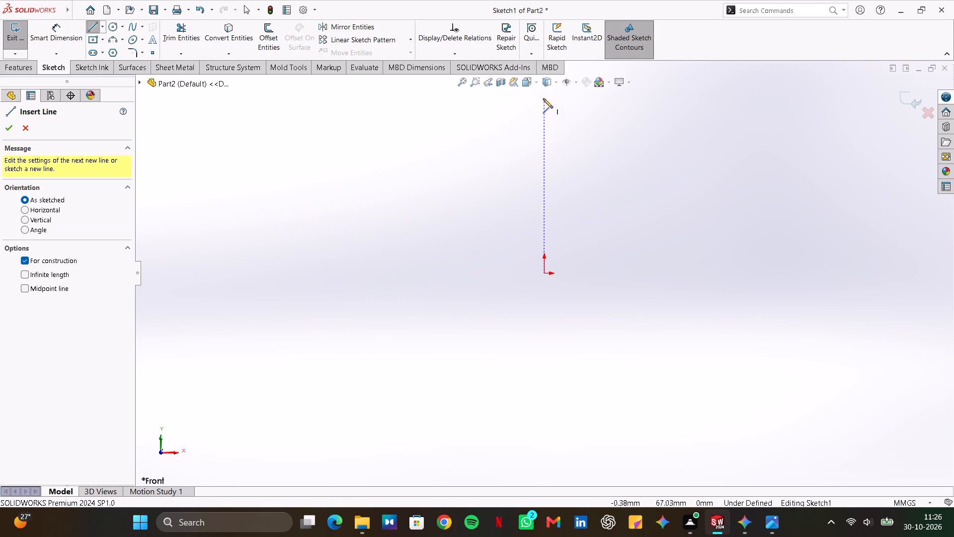
pyautogui.click(544, 93)
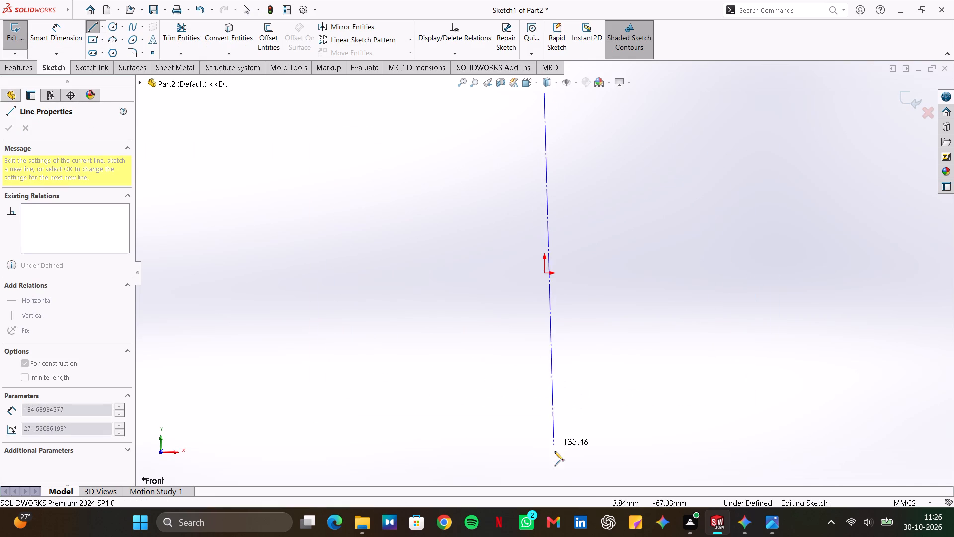
pyautogui.click(545, 470)
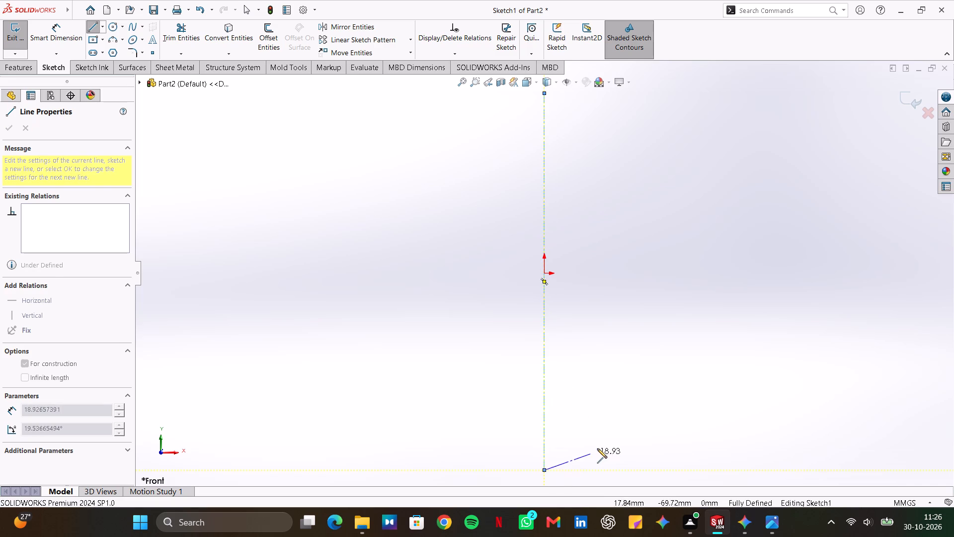
pyautogui.doubleClick(598, 447)
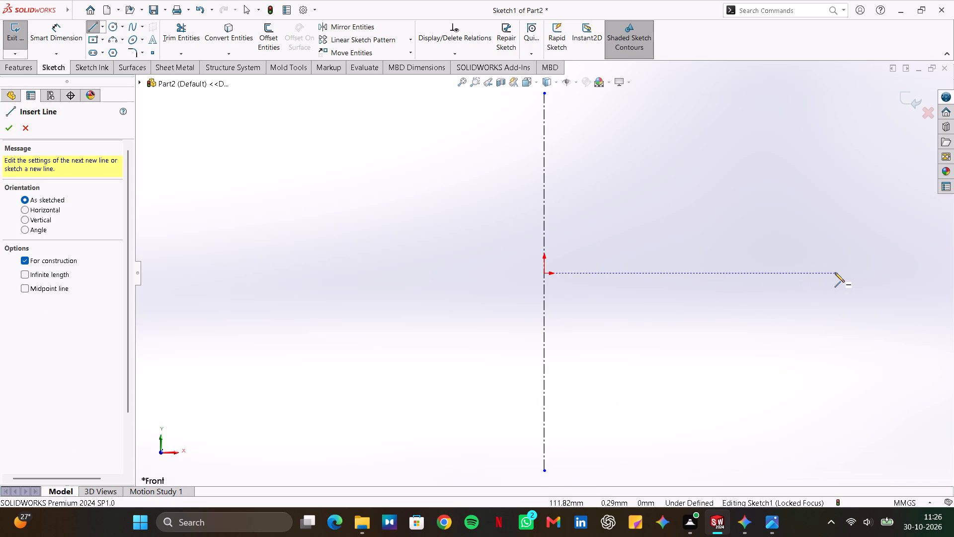
pyautogui.click(835, 272)
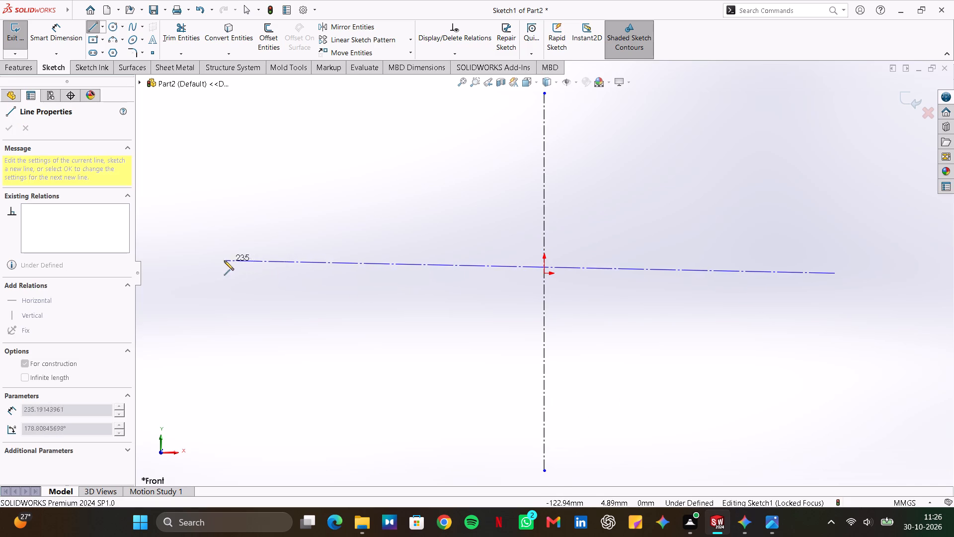
pyautogui.click(209, 273)
pyautogui.doubleClick(233, 312)
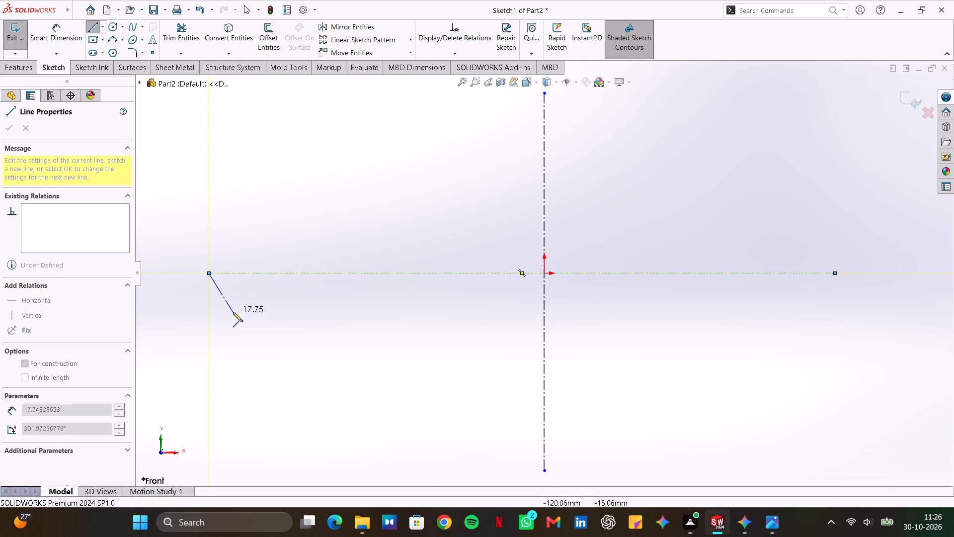
# Sketch two slanted lines, about 60 and 58 mm long, meeting on the horizontal centerline left of the origin and spreading toward the vertical centerline.
pyautogui.click(105, 27)
pyautogui.click(117, 45)
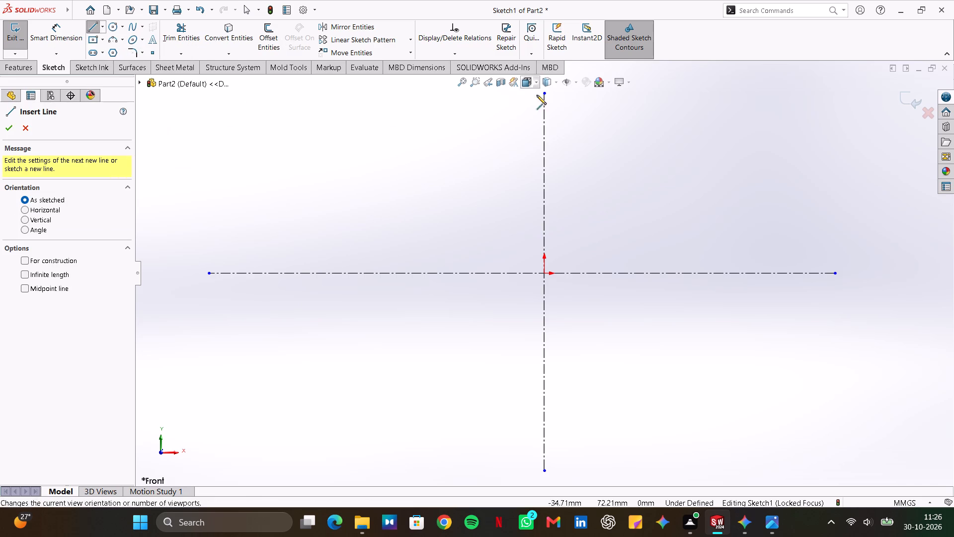
pyautogui.click(520, 123)
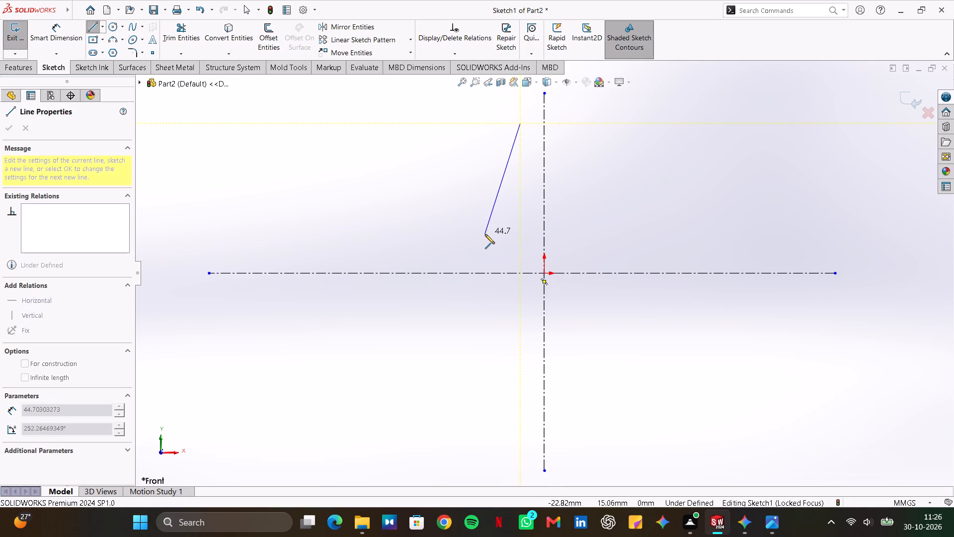
pyautogui.click(482, 273)
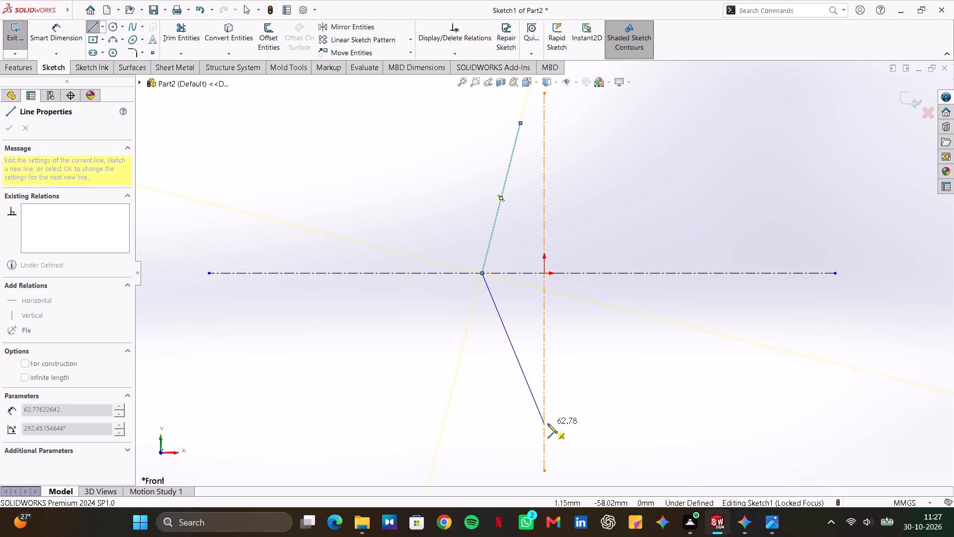
pyautogui.click(519, 418)
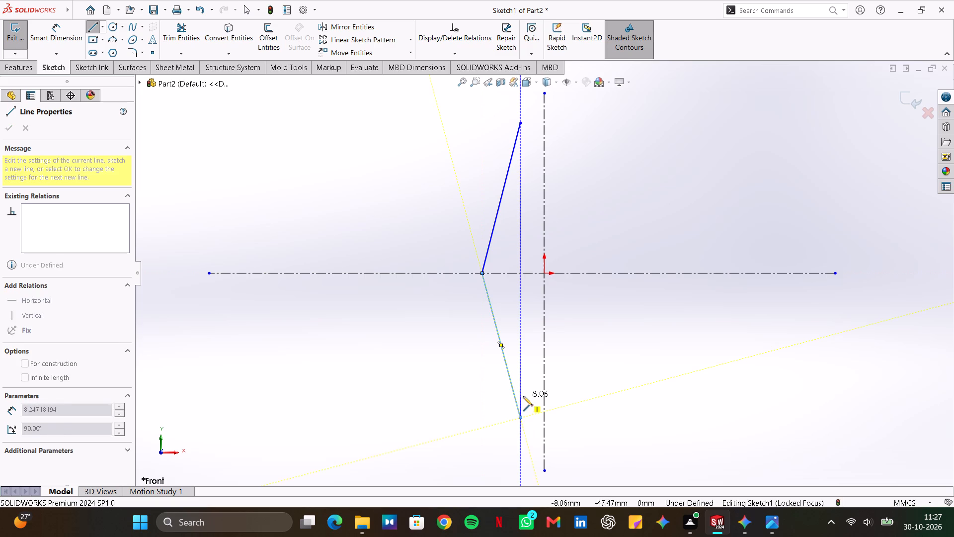
# Continue with lines forming a closed rectangle about 10.4 by 5.8 mm below the lower end of the slanted line.
pyautogui.click(493, 418)
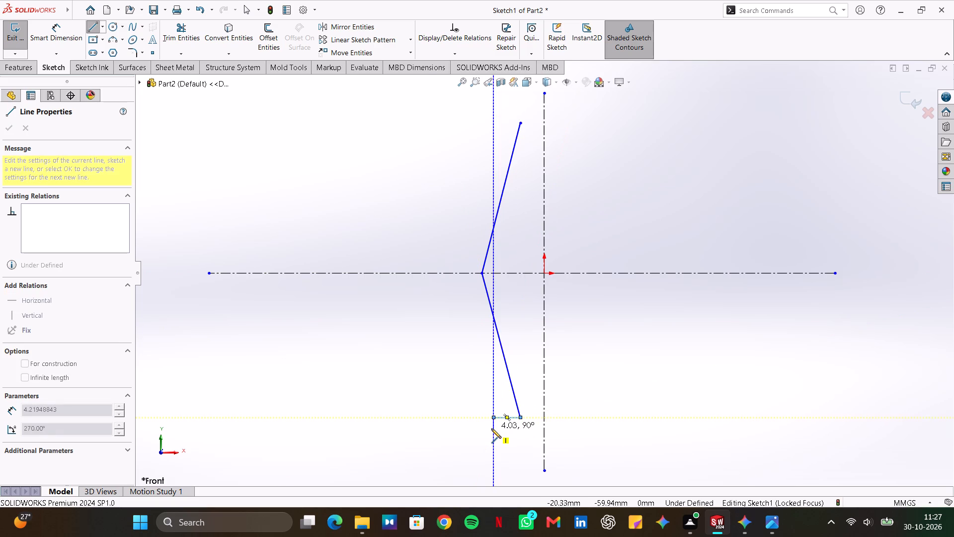
pyautogui.click(491, 433)
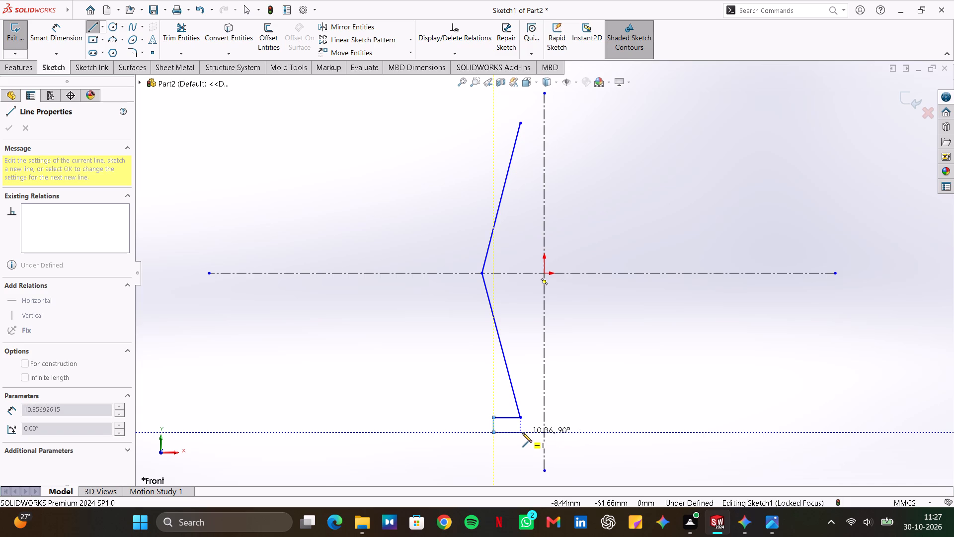
pyautogui.click(522, 433)
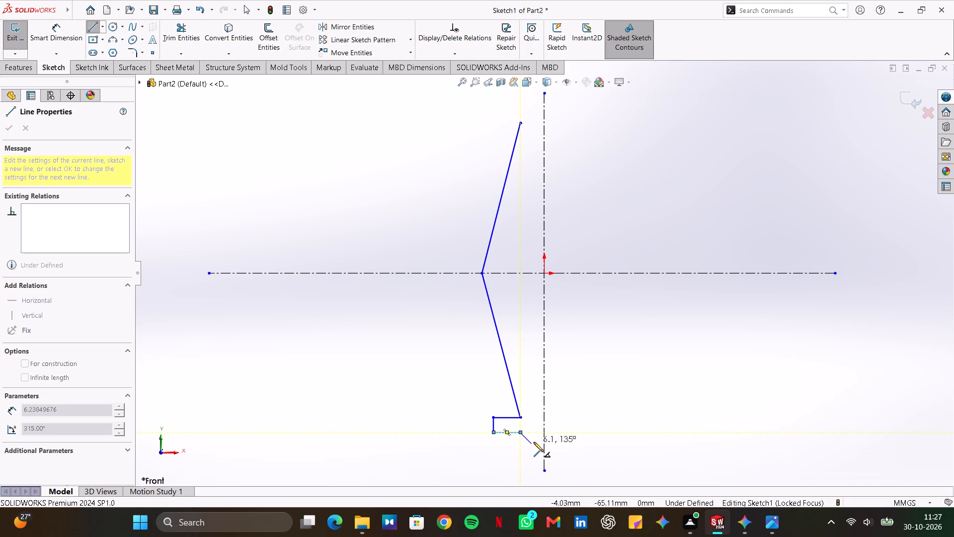
pyautogui.click(520, 419)
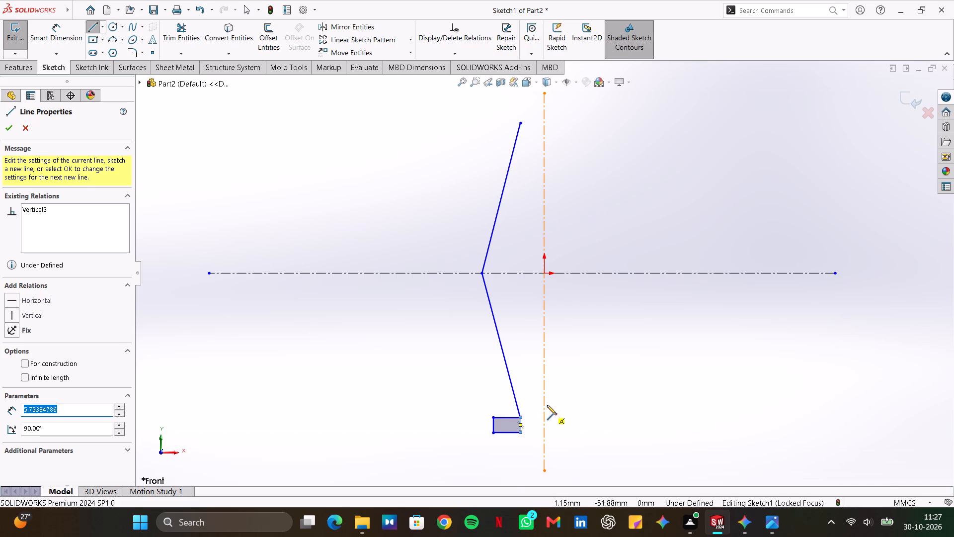
pyautogui.press('Escape')
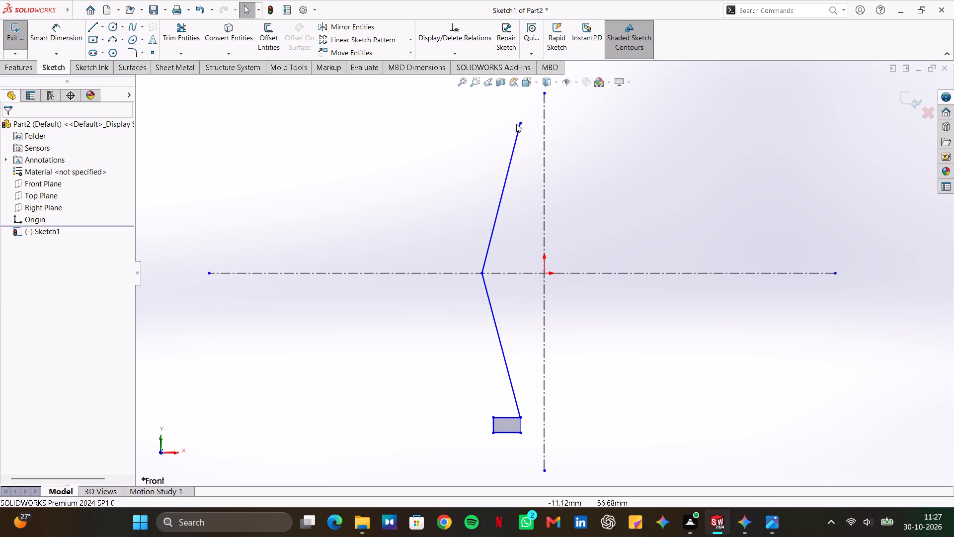
# Sketch a matching closed rectangle of lines, about 10.4 mm wide, above the upper end of the slanted line.
pyautogui.click(96, 27)
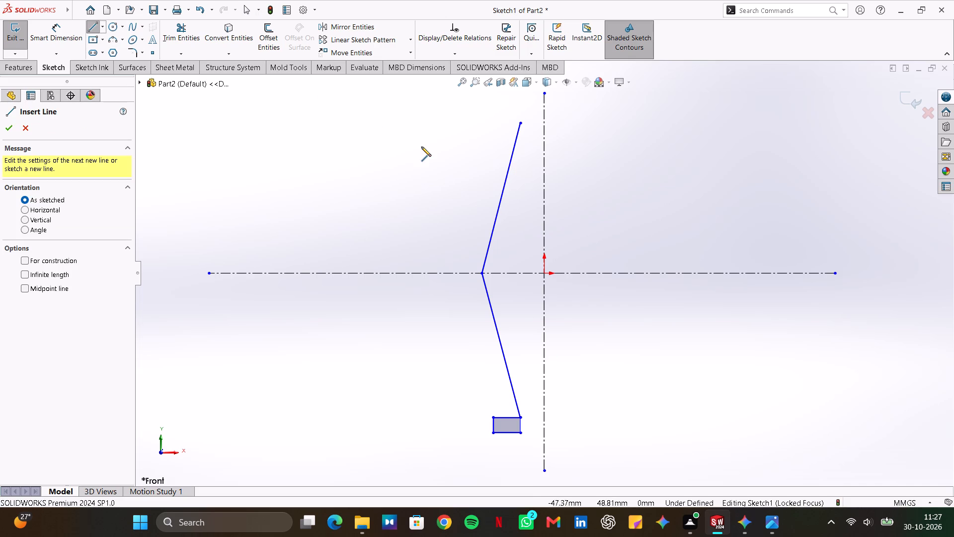
pyautogui.click(519, 122)
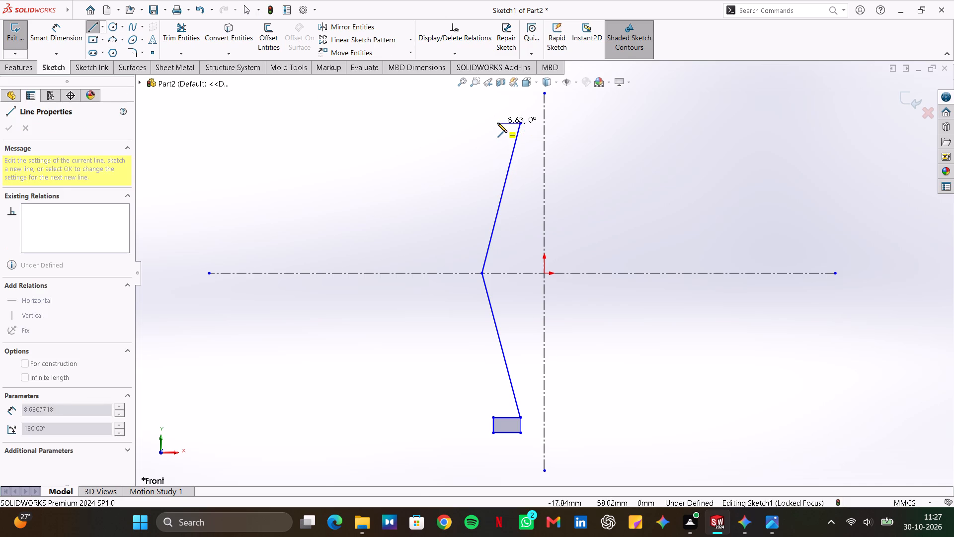
pyautogui.click(495, 123)
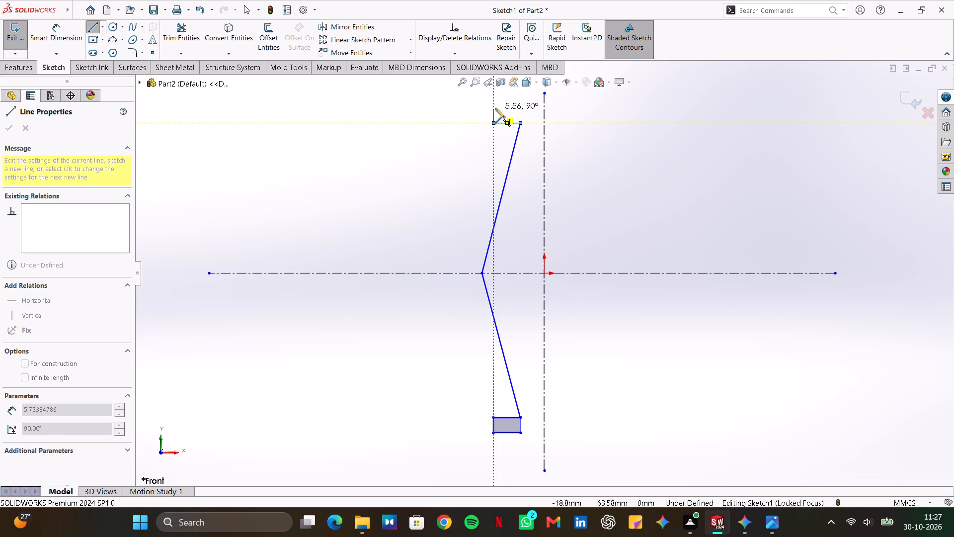
pyautogui.click(495, 106)
pyautogui.click(521, 106)
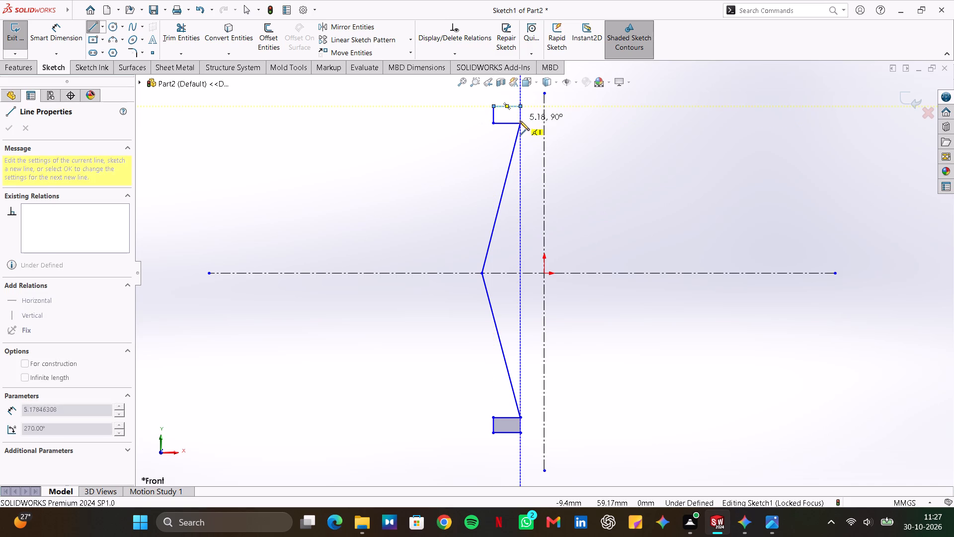
pyautogui.click(520, 123)
pyautogui.press('Escape')
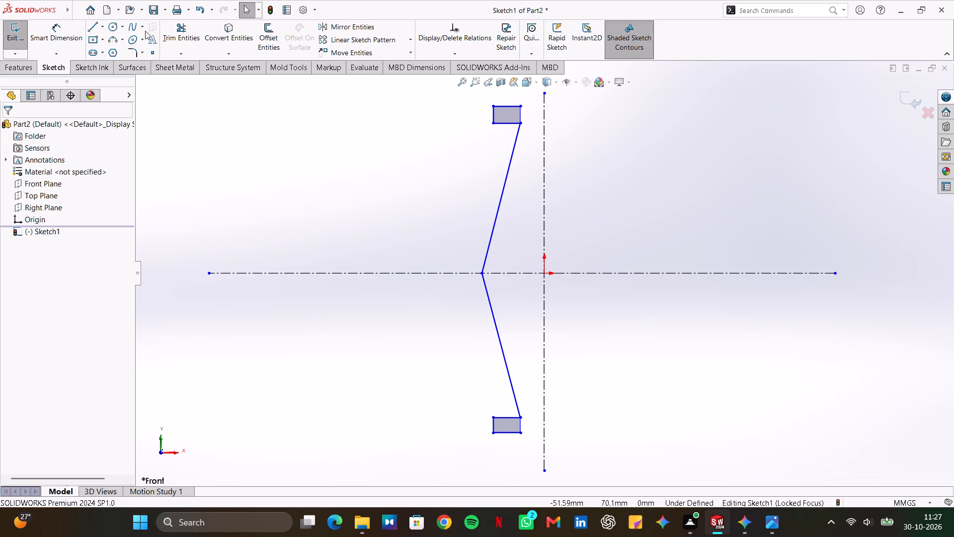
# Dimension the lower rectangle's height as 22 mm.
pyautogui.click(42, 41)
pyautogui.click(492, 426)
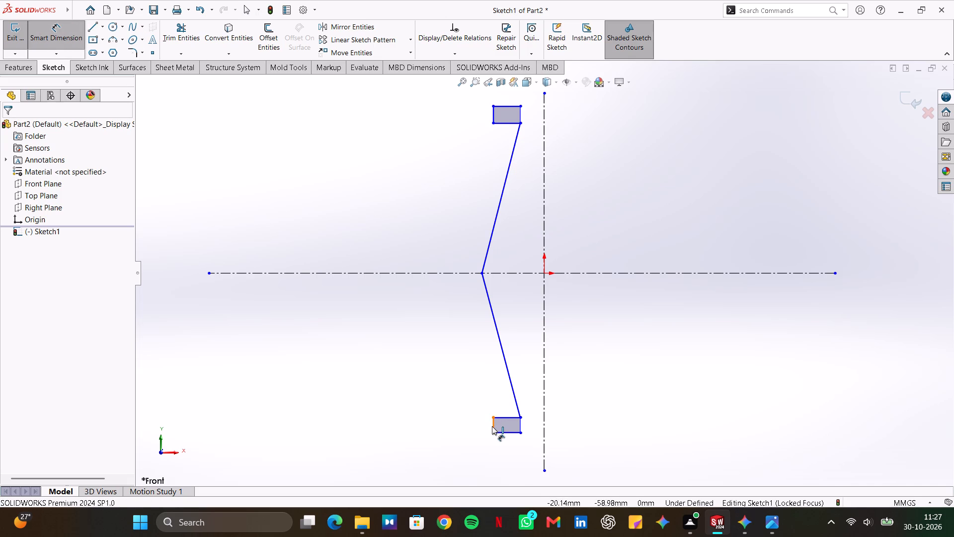
pyautogui.click(443, 427)
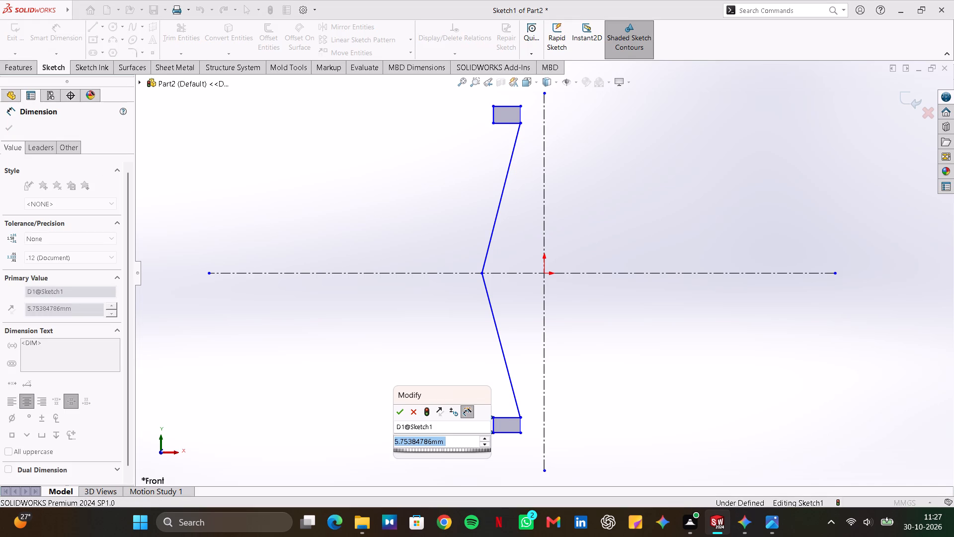
pyautogui.write('22')
pyautogui.press('Return')
pyautogui.click(473, 351)
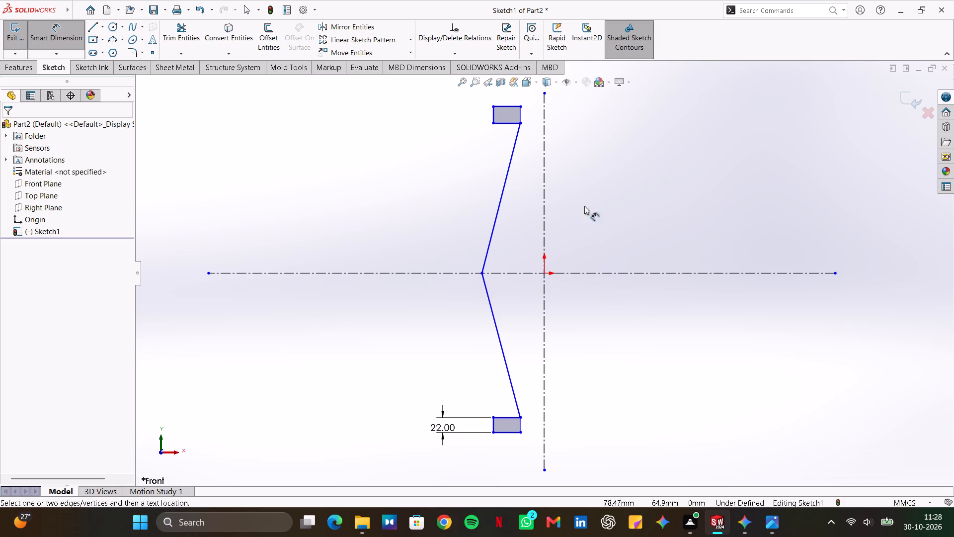
# Dimension the overall height between the upper rectangle's top edge and the lower rectangle's bottom edge as 328 mm.
pyautogui.click(510, 107)
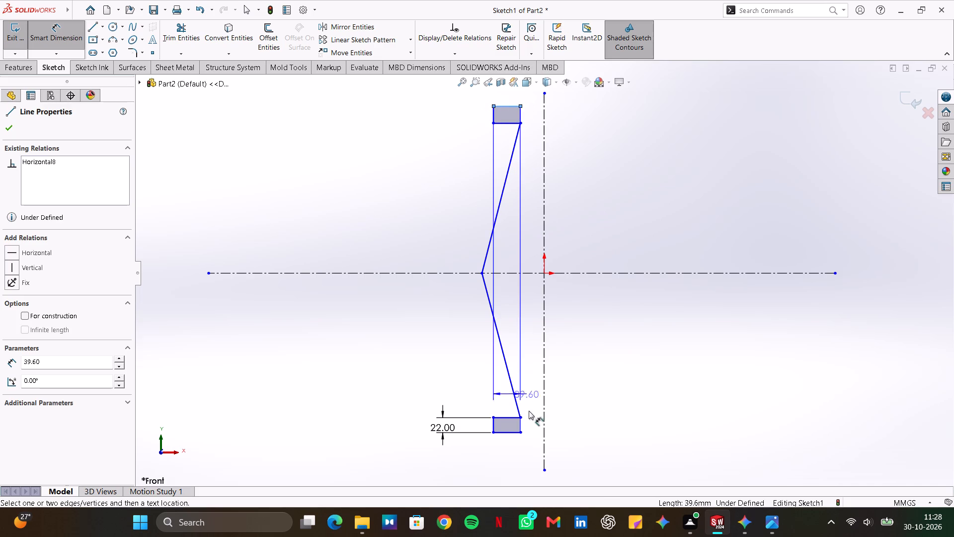
pyautogui.click(510, 432)
pyautogui.click(360, 304)
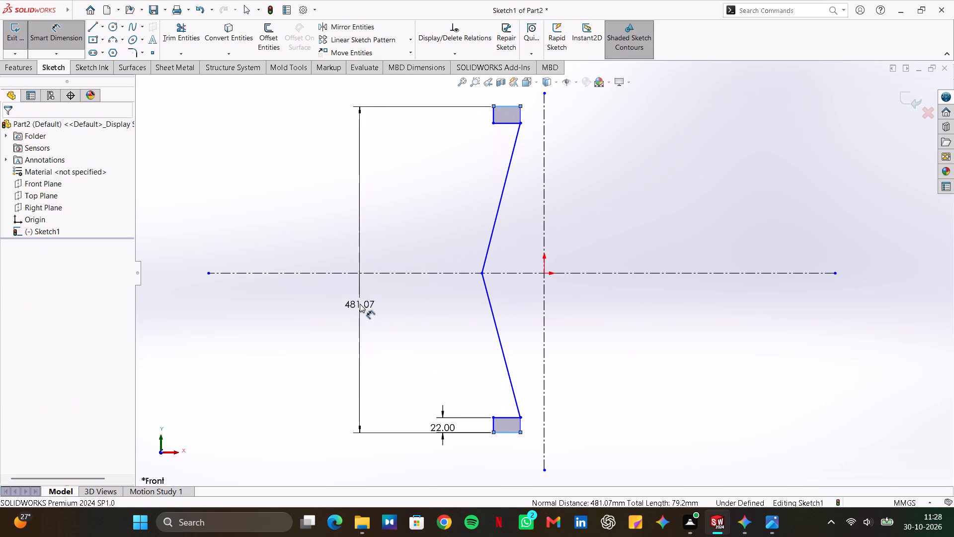
pyautogui.write('32')
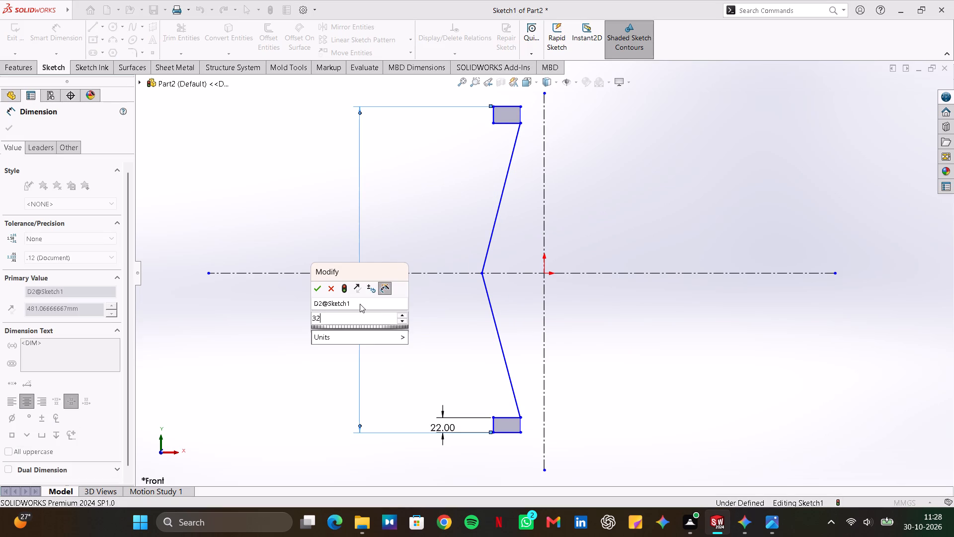
pyautogui.press('8')
pyautogui.press('Return')
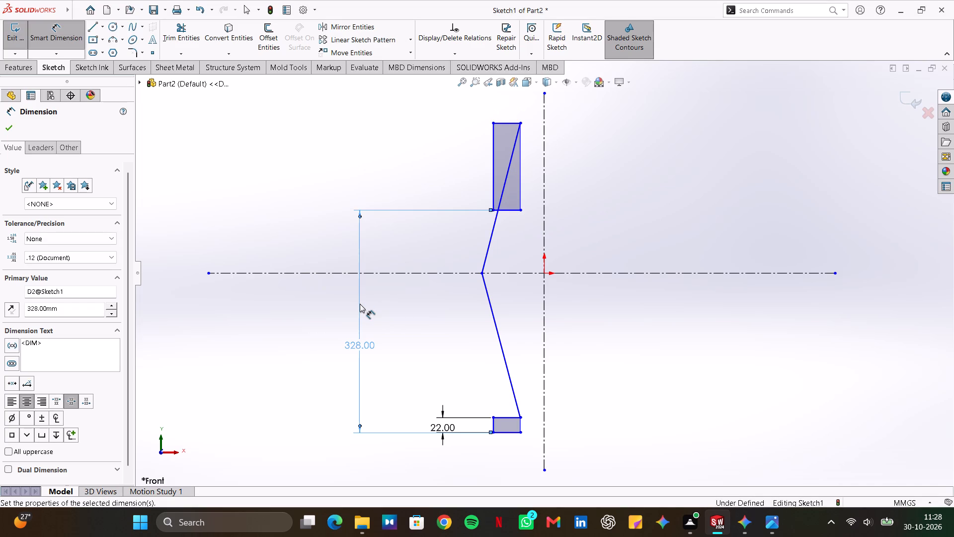
pyautogui.press('Escape')
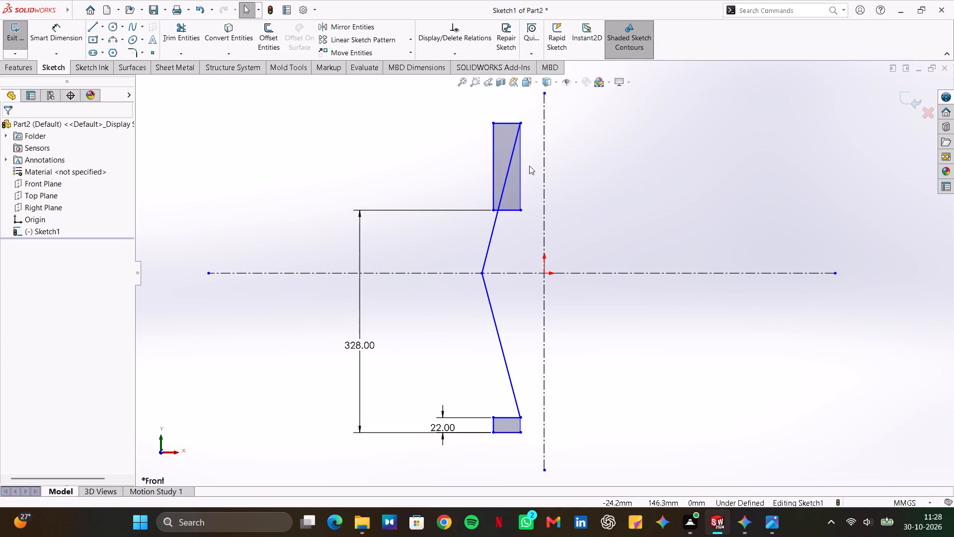
# Move the upper rectangle's corner joined to the slanted line down below the rectangle's 328 mm dimensioned edge.
pyautogui.moveTo(521, 123); pyautogui.dragTo(520, 222)
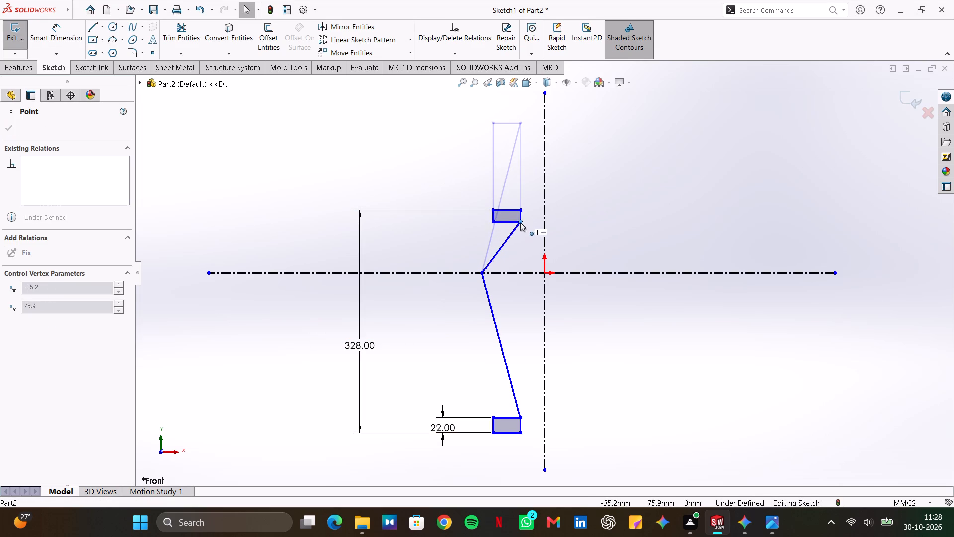
pyautogui.moveTo(520, 222); pyautogui.dragTo(520, 232)
pyautogui.press('Escape')
# Make the upper rectangle's top edge and the lower rectangle's bottom edge symmetric about the horizontal centerline.
pyautogui.click(506, 213)
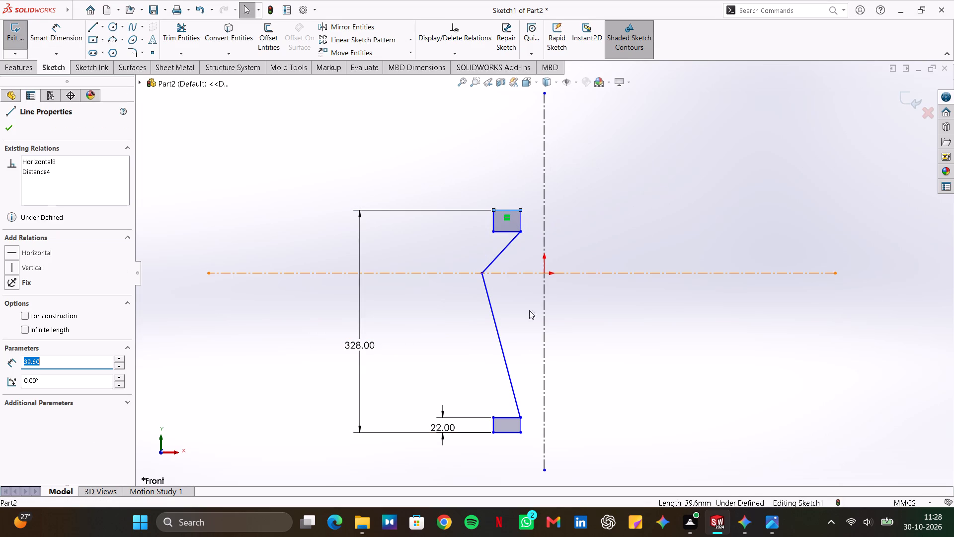
pyautogui.keyDown('ctrl'); pyautogui.click(503, 434); pyautogui.keyUp('ctrl')
pyautogui.keyDown('ctrl'); pyautogui.click(626, 272); pyautogui.keyUp('ctrl')
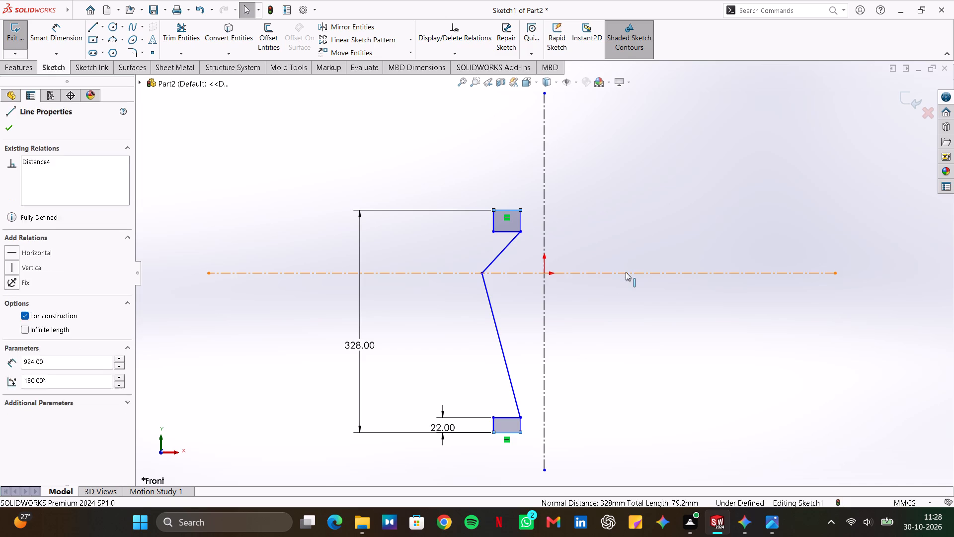
pyautogui.click(729, 228)
pyautogui.click(675, 357)
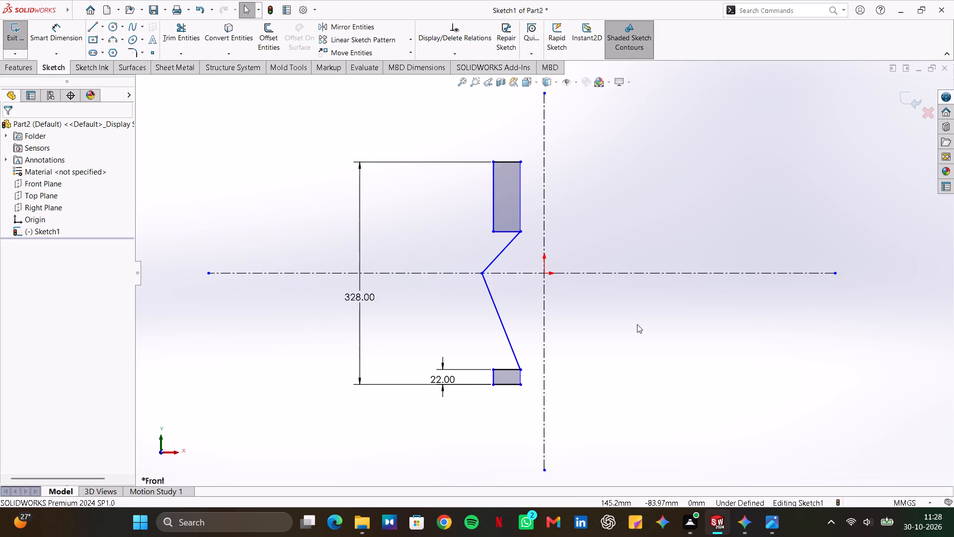
# Move the upper rectangle's corner joined to the slanted line upward until the rectangle is about as tall as the lower one.
pyautogui.moveTo(522, 232); pyautogui.dragTo(519, 187)
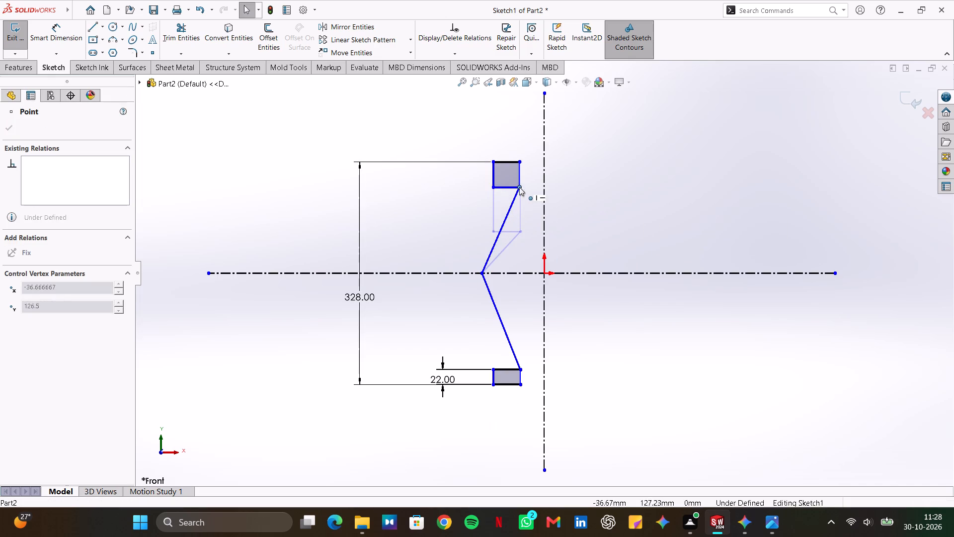
pyautogui.moveTo(519, 187); pyautogui.dragTo(522, 177)
pyautogui.click(655, 173)
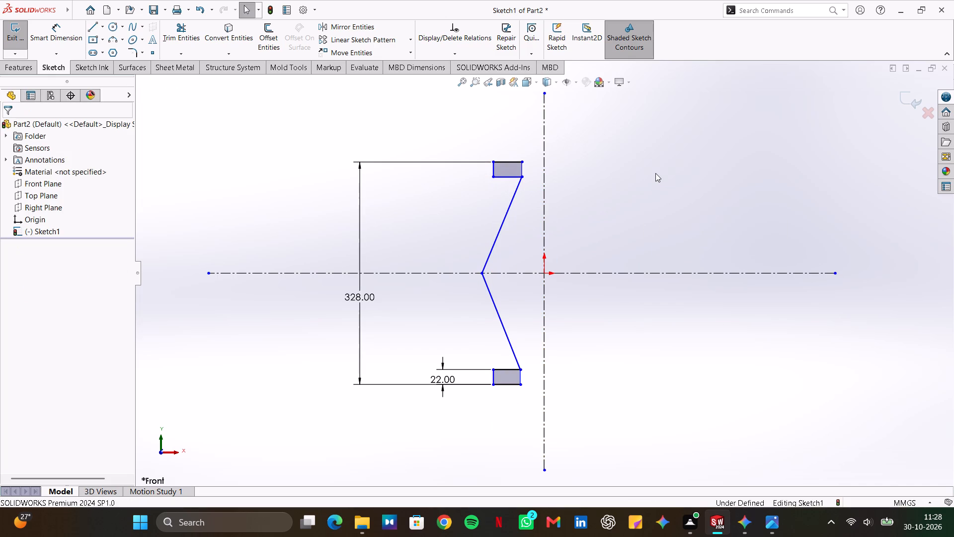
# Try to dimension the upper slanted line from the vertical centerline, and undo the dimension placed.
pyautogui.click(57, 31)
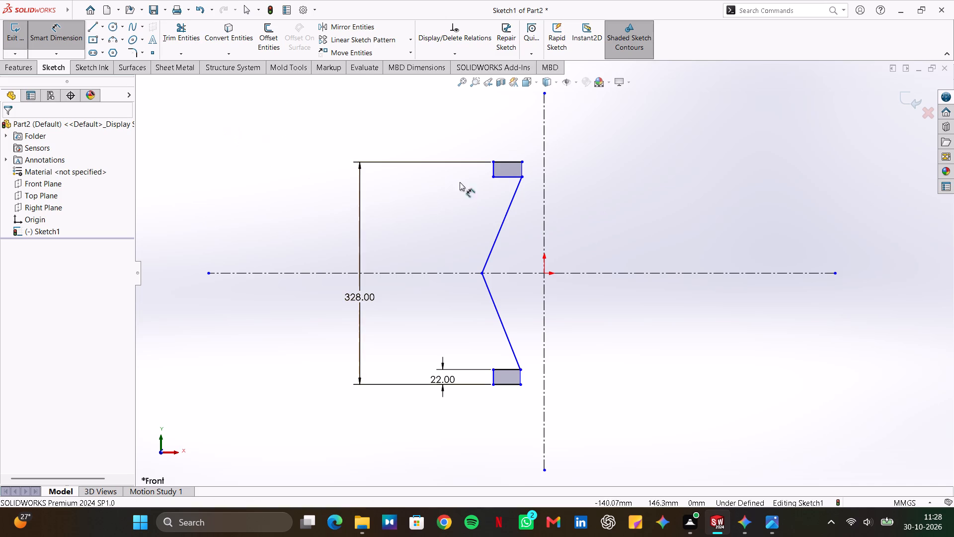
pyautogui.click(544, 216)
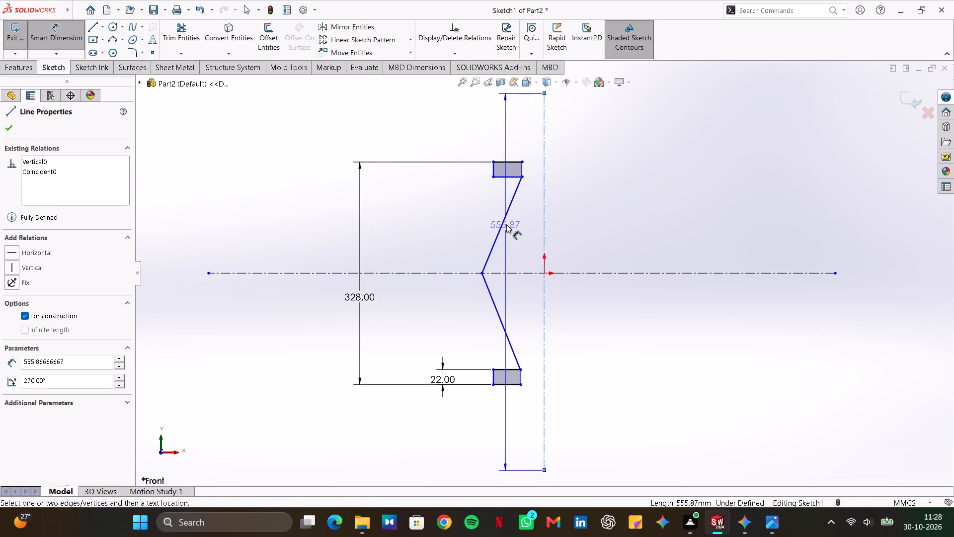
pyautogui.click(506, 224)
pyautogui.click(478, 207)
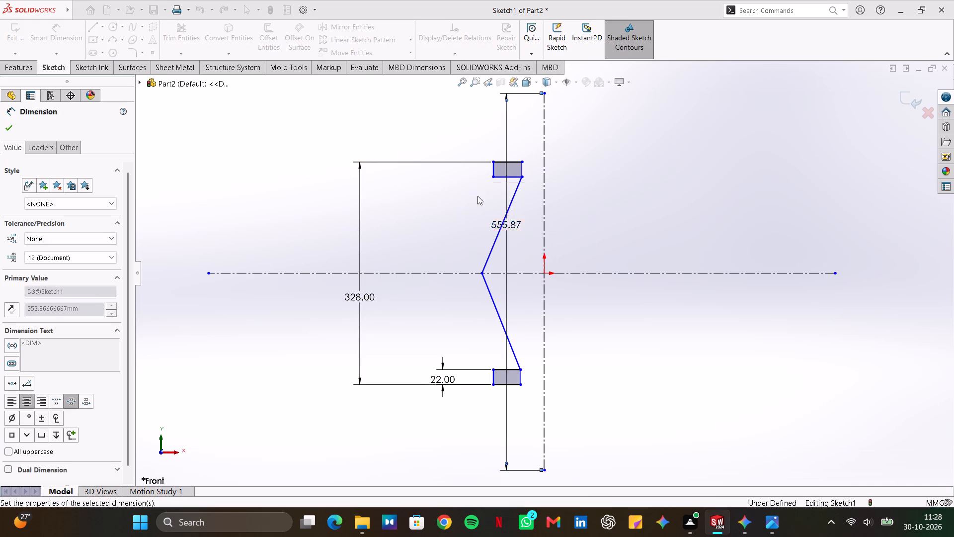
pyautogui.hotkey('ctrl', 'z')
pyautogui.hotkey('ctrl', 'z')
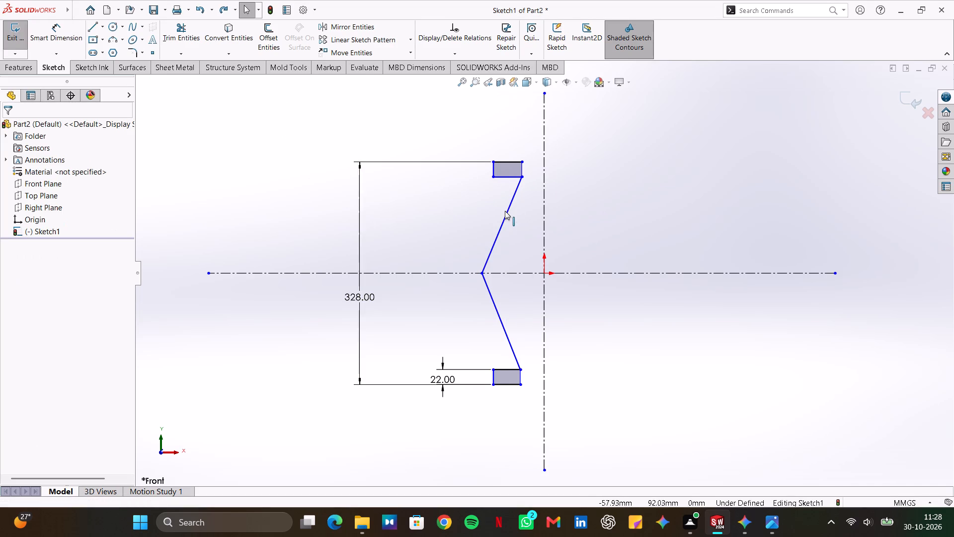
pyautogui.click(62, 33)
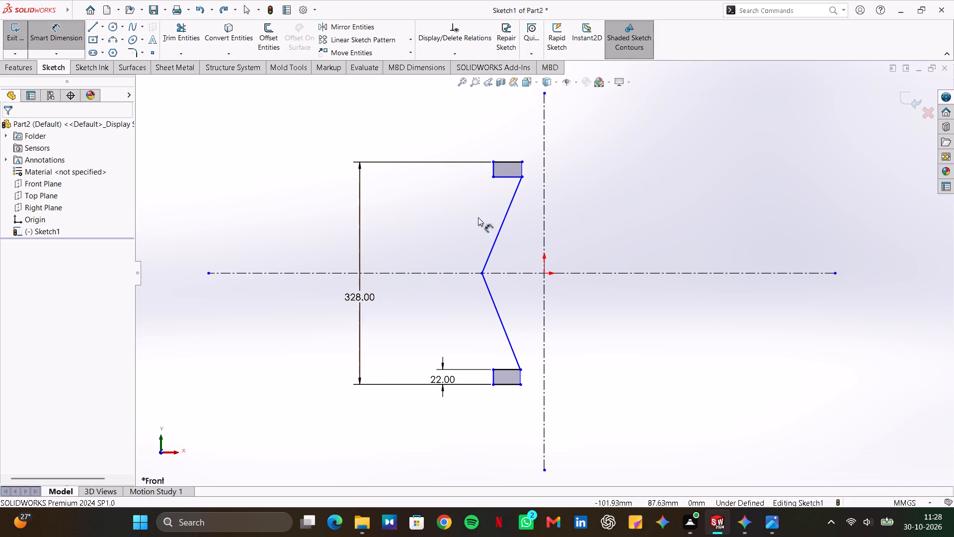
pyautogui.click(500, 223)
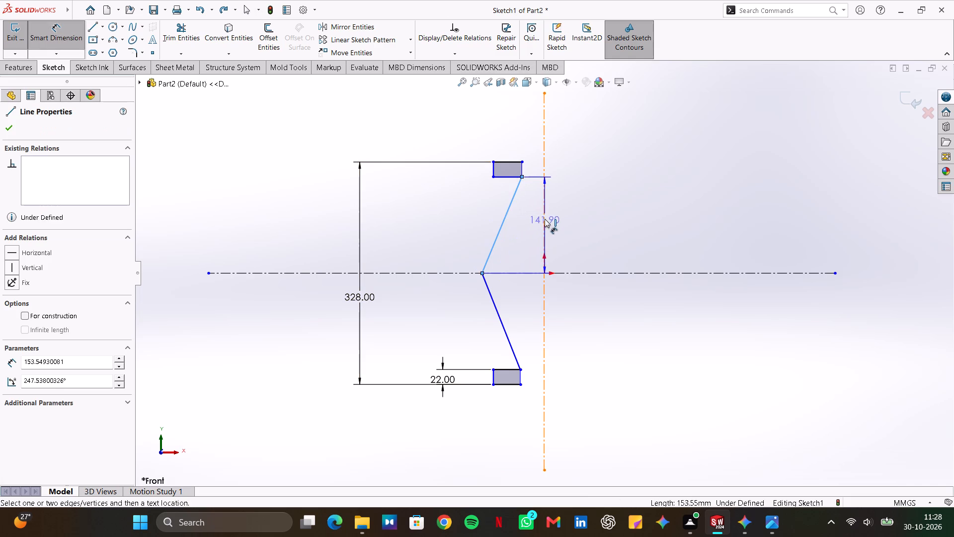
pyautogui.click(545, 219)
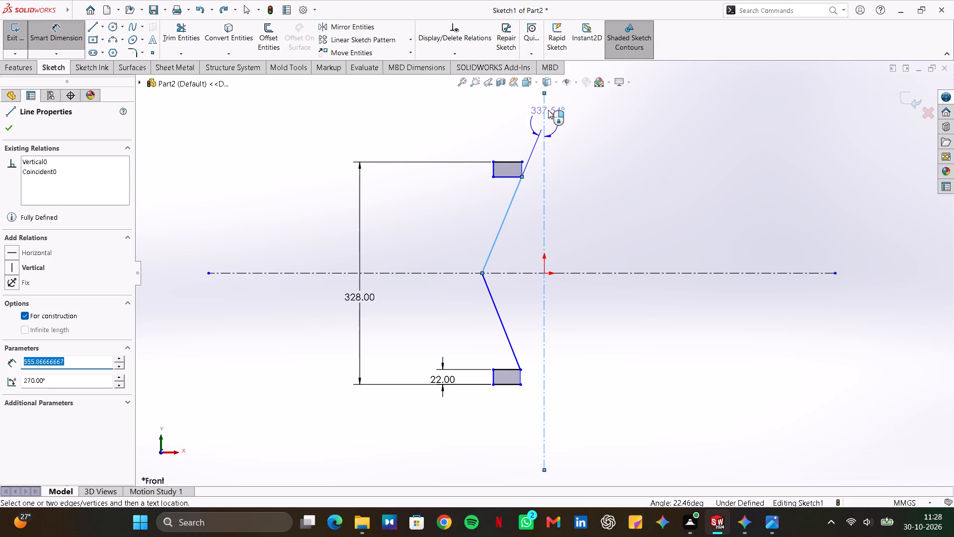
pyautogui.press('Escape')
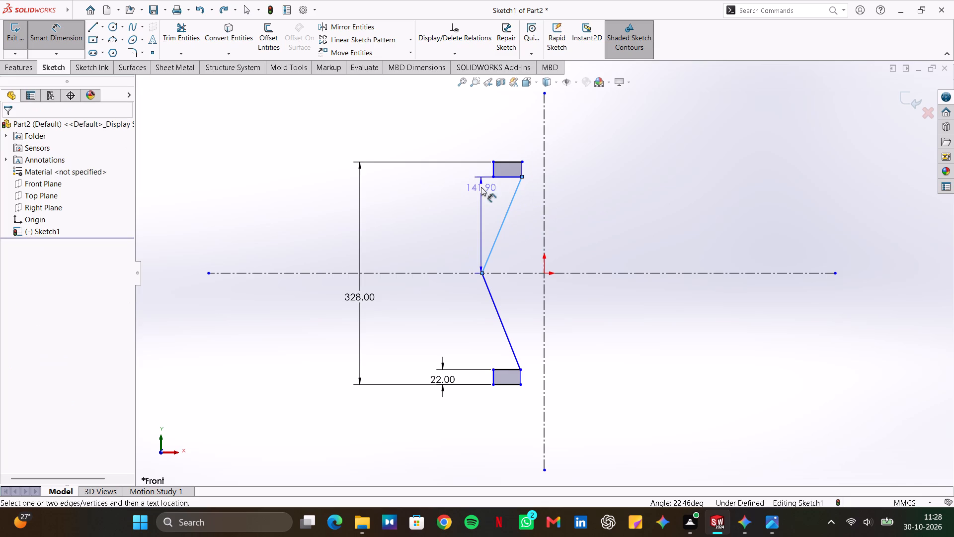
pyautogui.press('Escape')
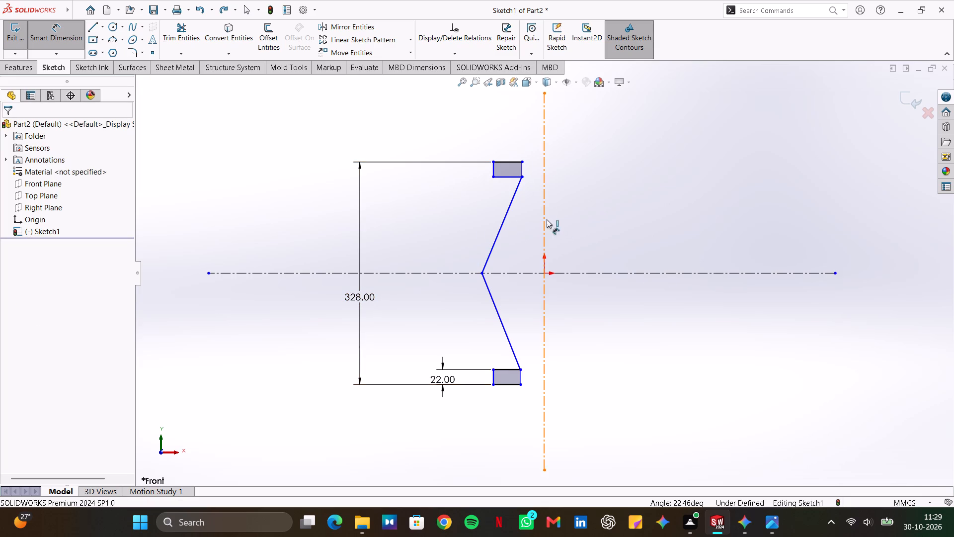
# Dimension the angle between the vertical centerline and the upper slanted line as 10°.
pyautogui.click(545, 223)
pyautogui.click(507, 215)
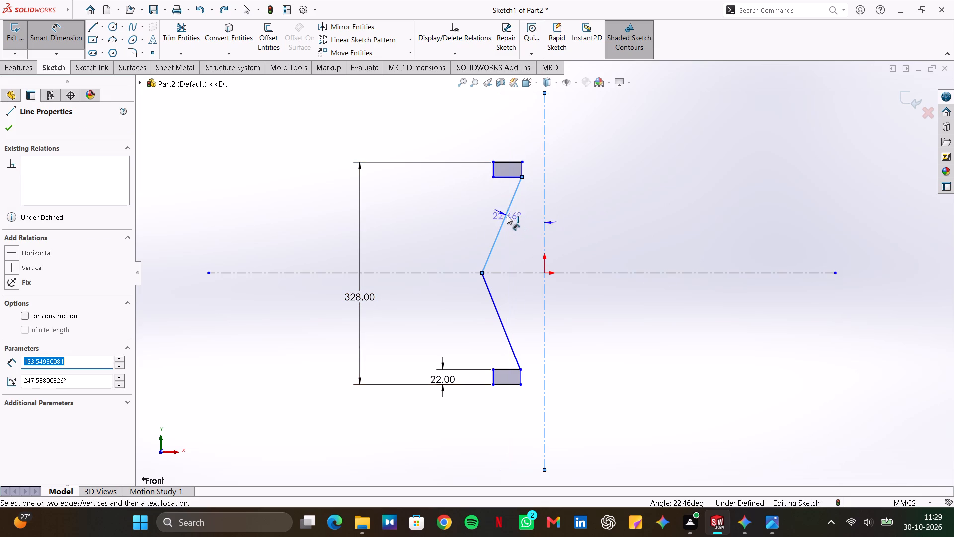
pyautogui.click(528, 205)
pyautogui.write('10')
pyautogui.press('Return')
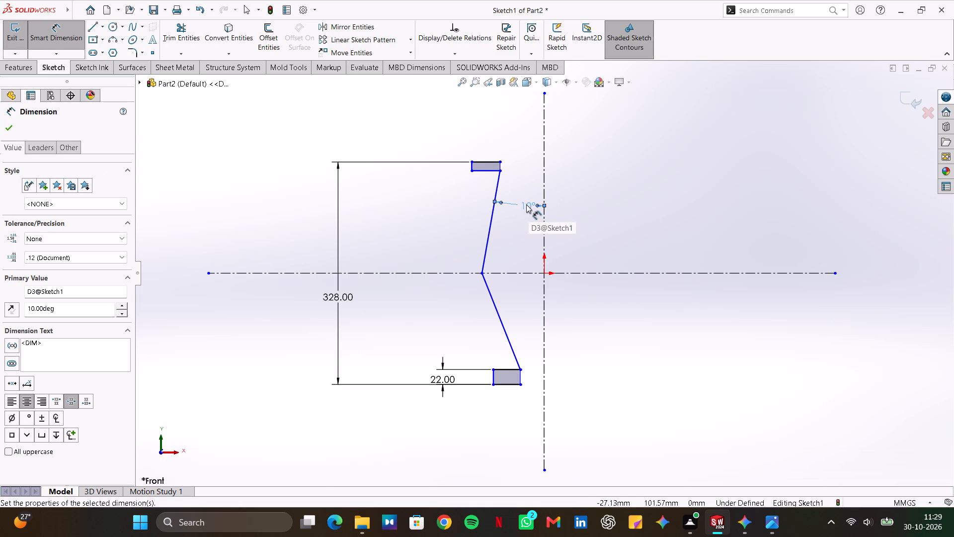
# Dimension the angle between the lower slanted line and the vertical centerline as 10°.
pyautogui.click(504, 330)
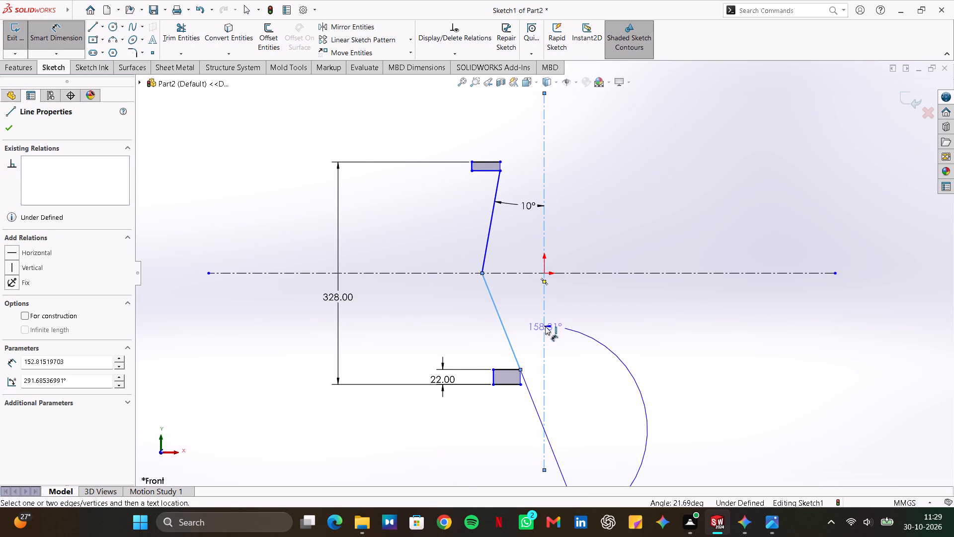
pyautogui.click(526, 306)
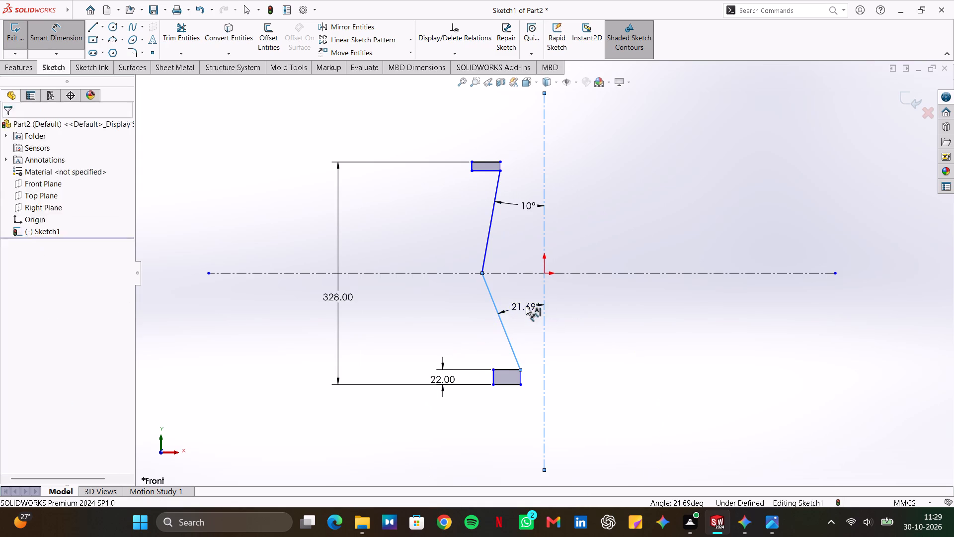
pyautogui.write('10')
pyautogui.press('Return')
pyautogui.press('Escape')
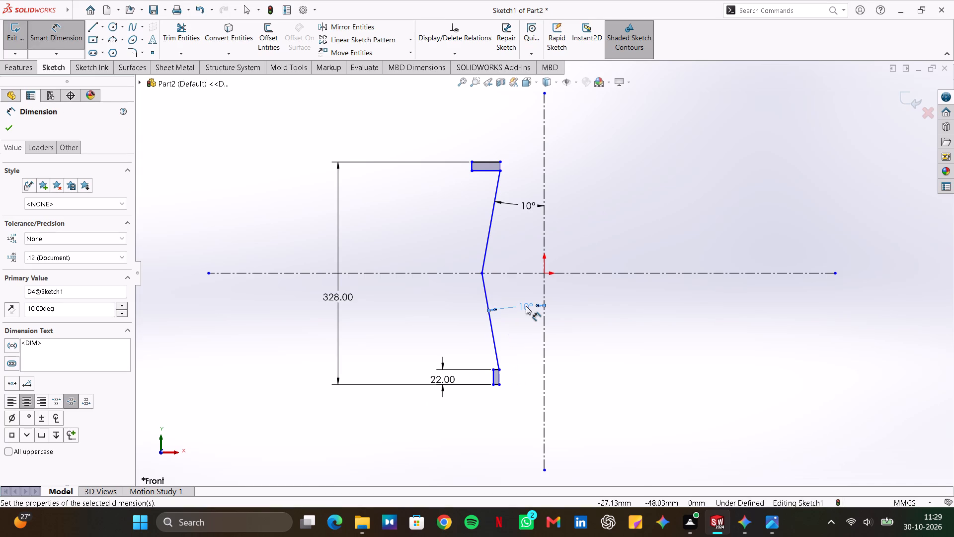
pyautogui.press('Escape')
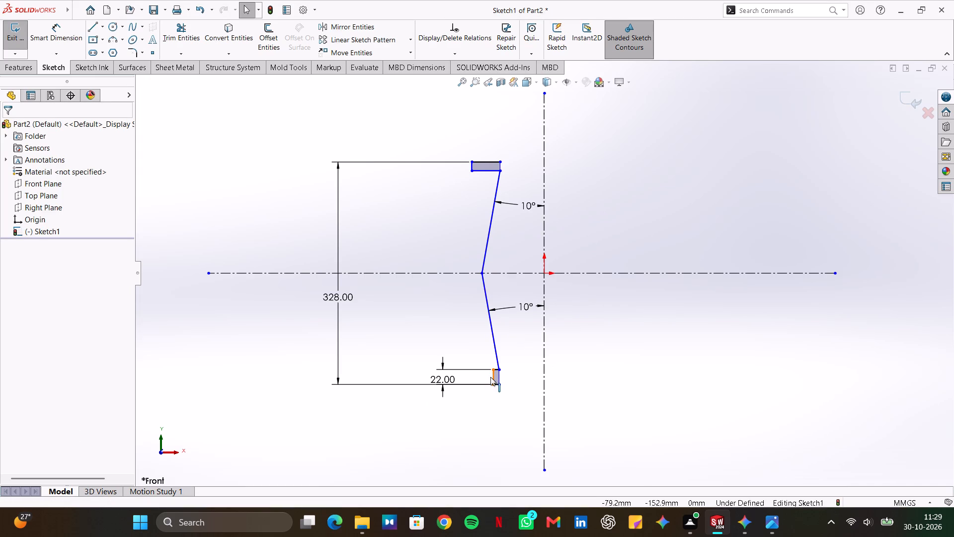
# Widen the lower rectangle by moving its outer vertical edge farther away from the vertical centerline.
pyautogui.moveTo(492, 378); pyautogui.dragTo(467, 378)
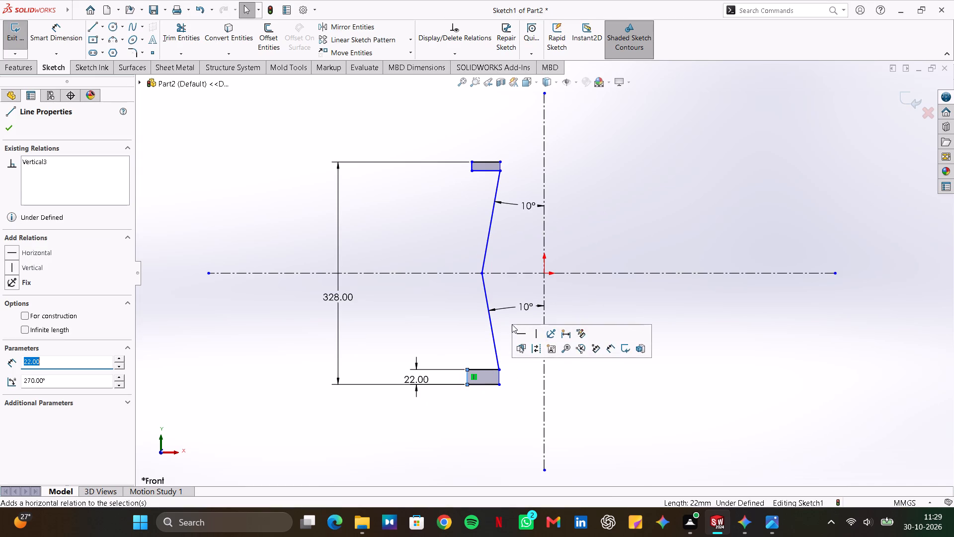
pyautogui.click(517, 400)
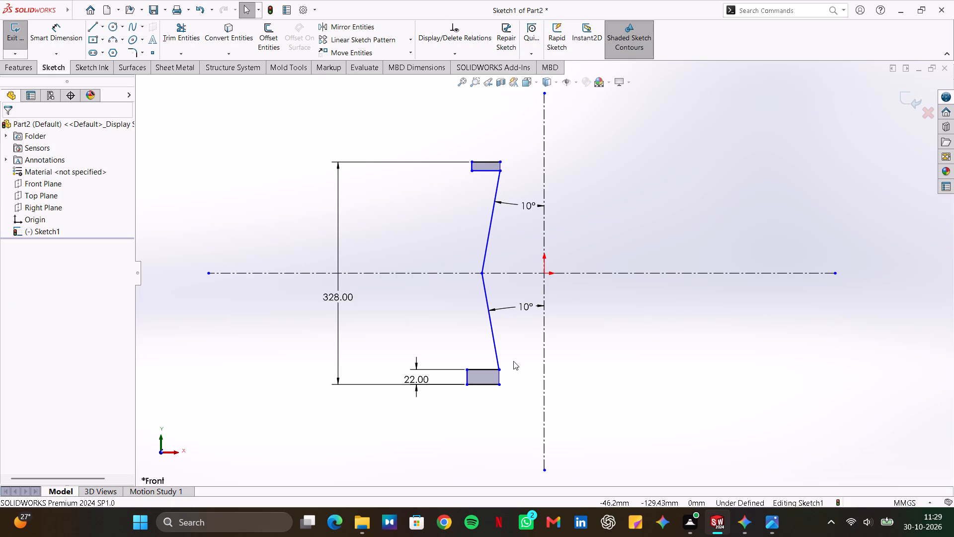
# Delete the vertical edge nearest the vertical centerline from both the upper and the lower rectangle.
pyautogui.click(501, 166)
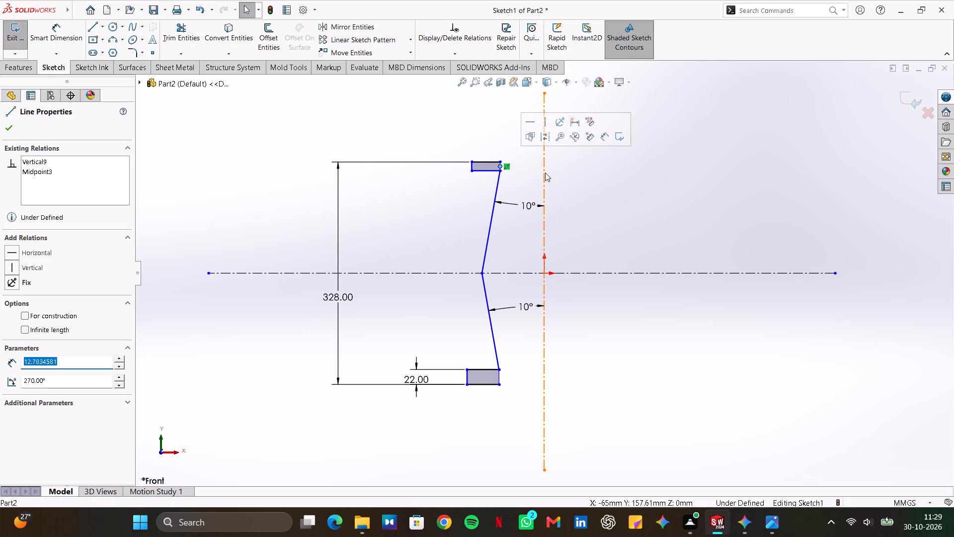
pyautogui.press('Escape')
pyautogui.click(500, 167)
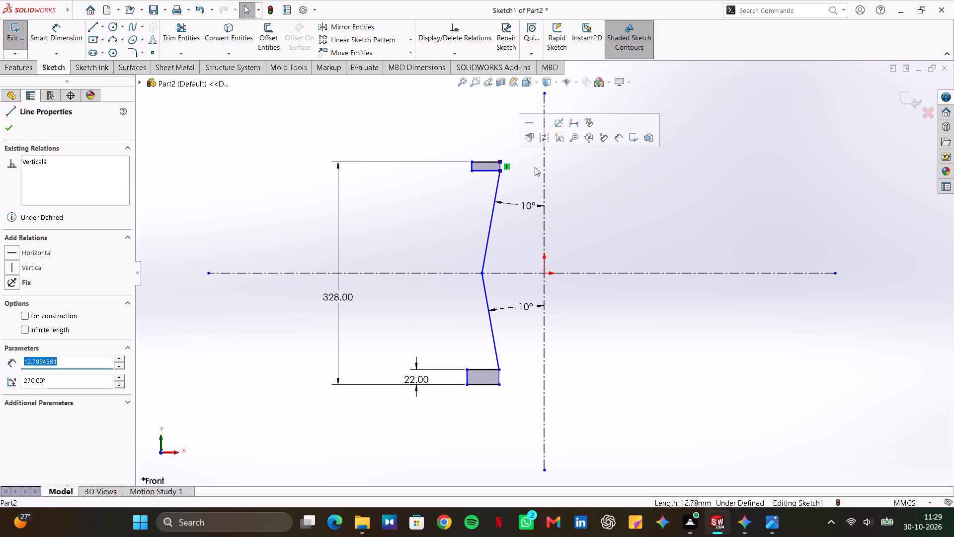
pyautogui.press('Delete')
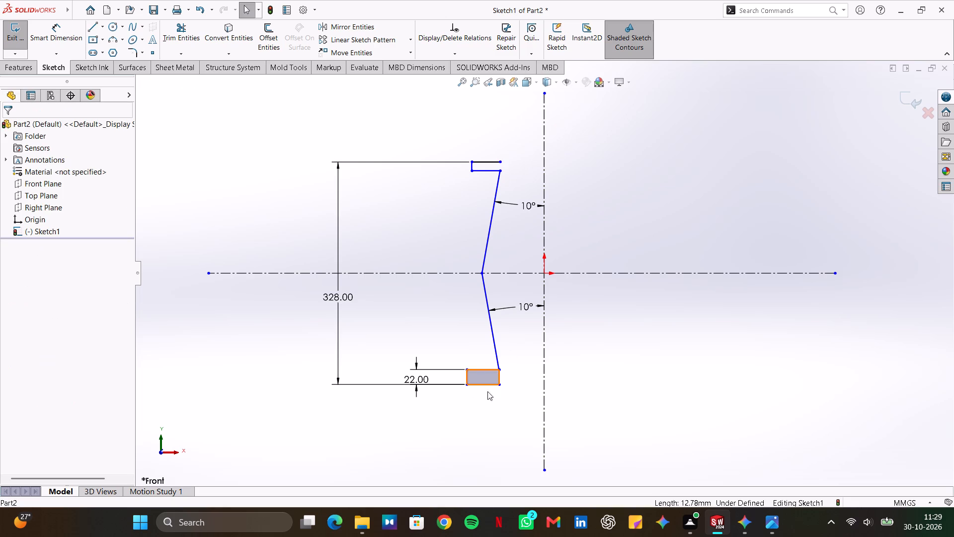
pyautogui.click(500, 379)
pyautogui.press('Delete')
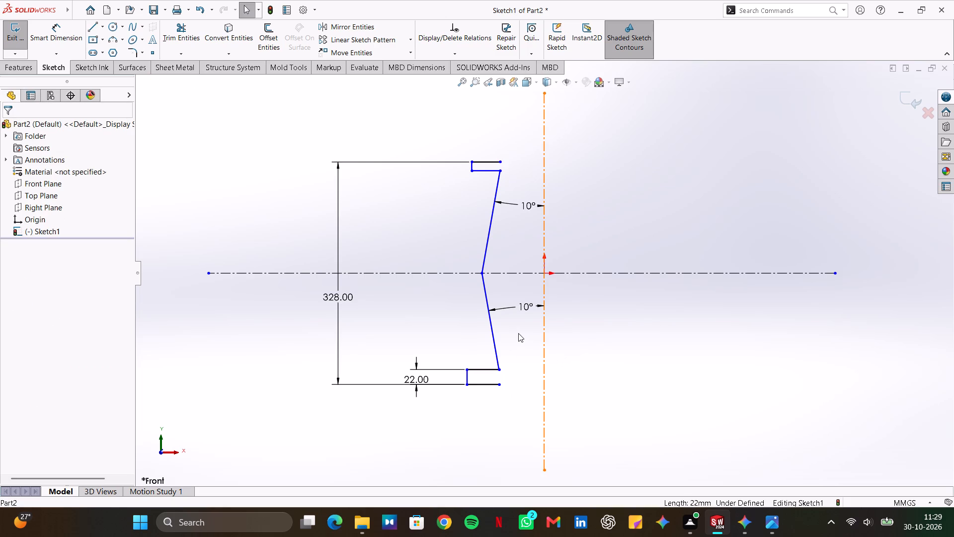
# Extend the open end of the profile's bottom horizontal edge toward the vertical centerline, past the slanted line's end.
pyautogui.moveTo(497, 384); pyautogui.dragTo(507, 384)
pyautogui.moveTo(499, 384); pyautogui.dragTo(512, 385)
pyautogui.click(514, 406)
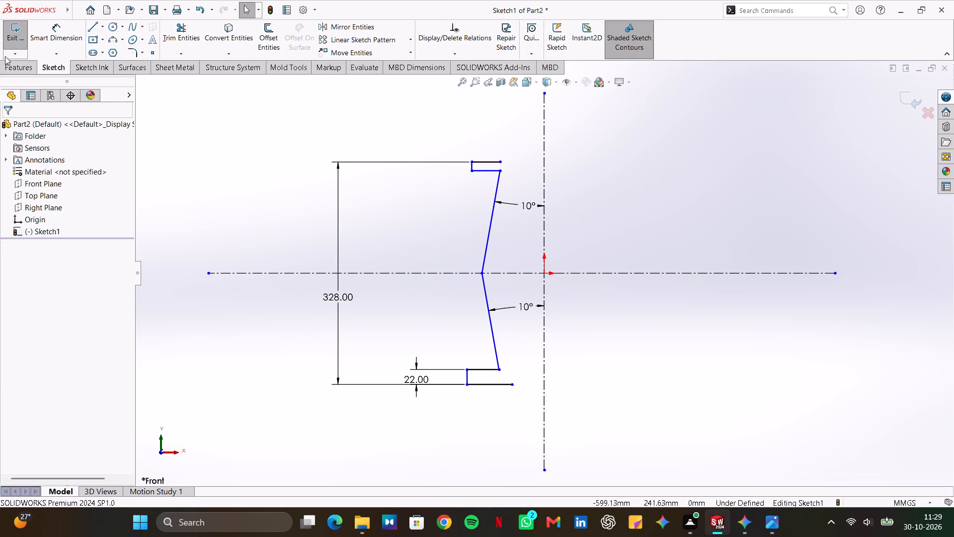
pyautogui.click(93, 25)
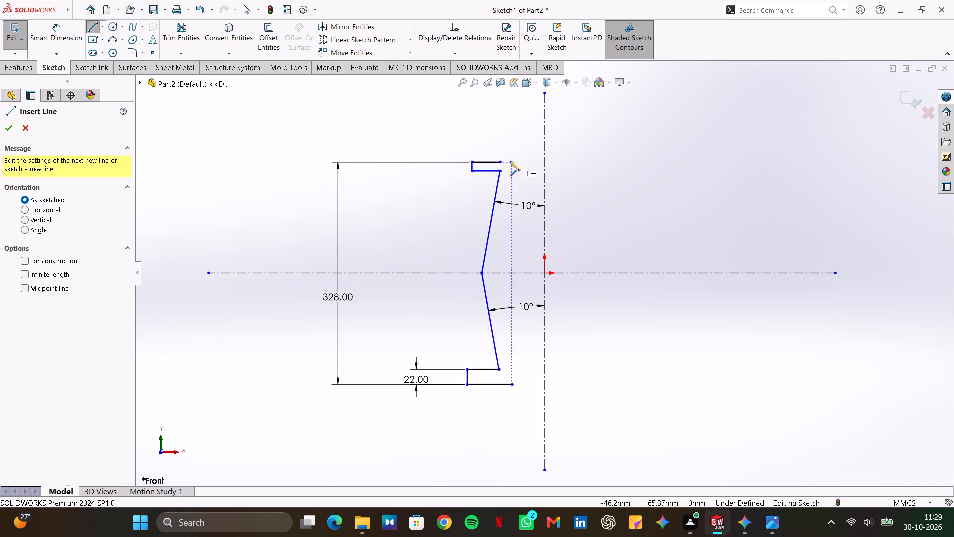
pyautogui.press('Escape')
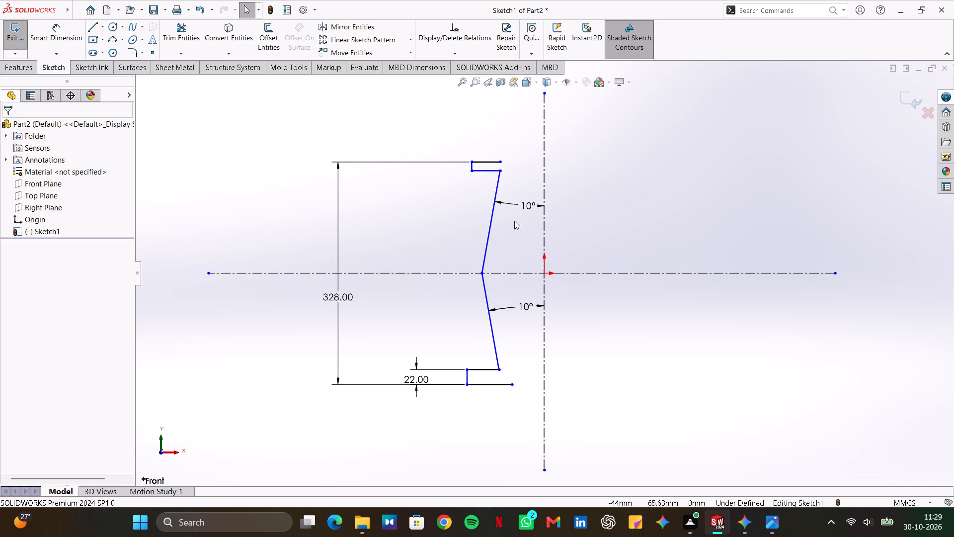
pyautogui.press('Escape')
# Extend the open end of the profile's top horizontal edge toward the vertical centerline, past the slanted line's end.
pyautogui.moveTo(499, 160); pyautogui.dragTo(517, 160)
pyautogui.click(431, 118)
# Sketch two connected slanted lines beside the existing pair, on the side facing the vertical centerline, meeting at the horizontal centerline.
pyautogui.click(88, 28)
pyautogui.click(508, 175)
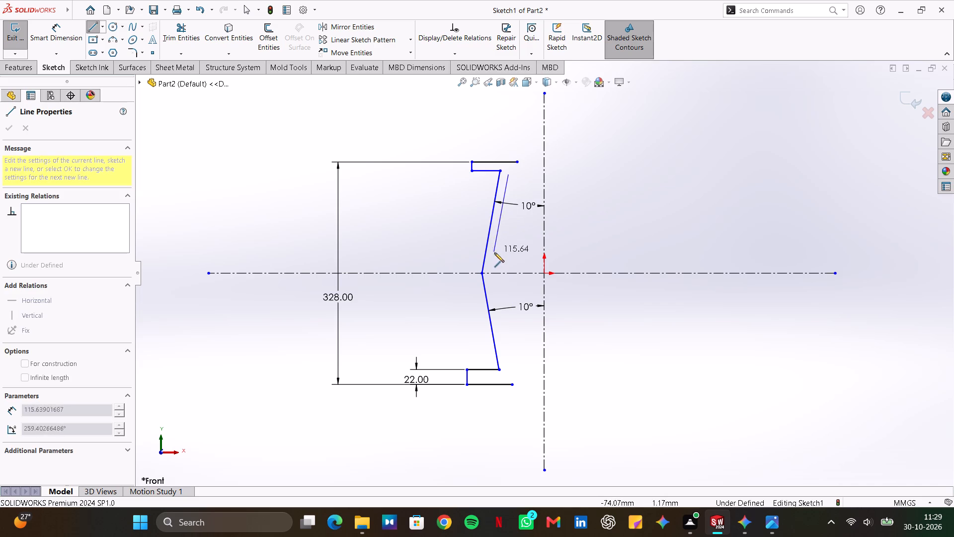
pyautogui.click(490, 273)
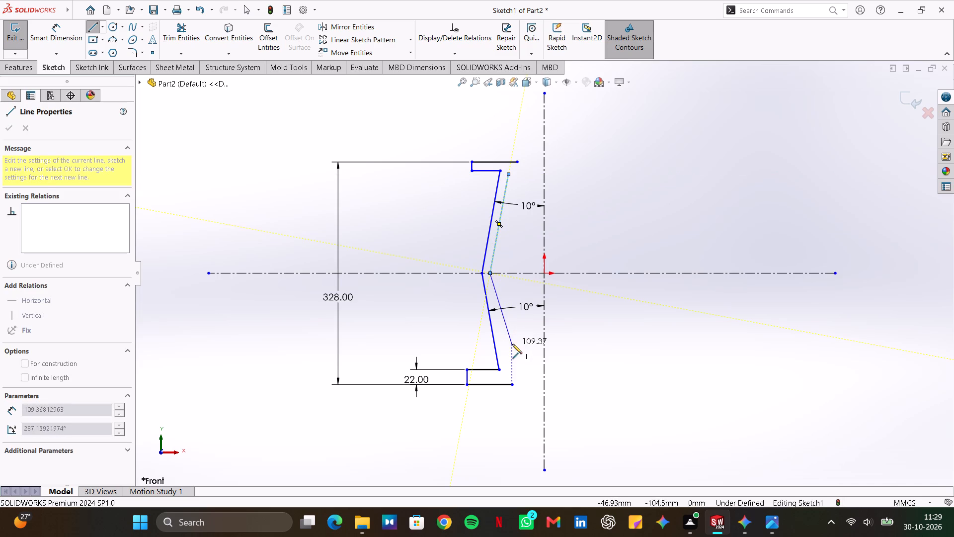
pyautogui.click(508, 370)
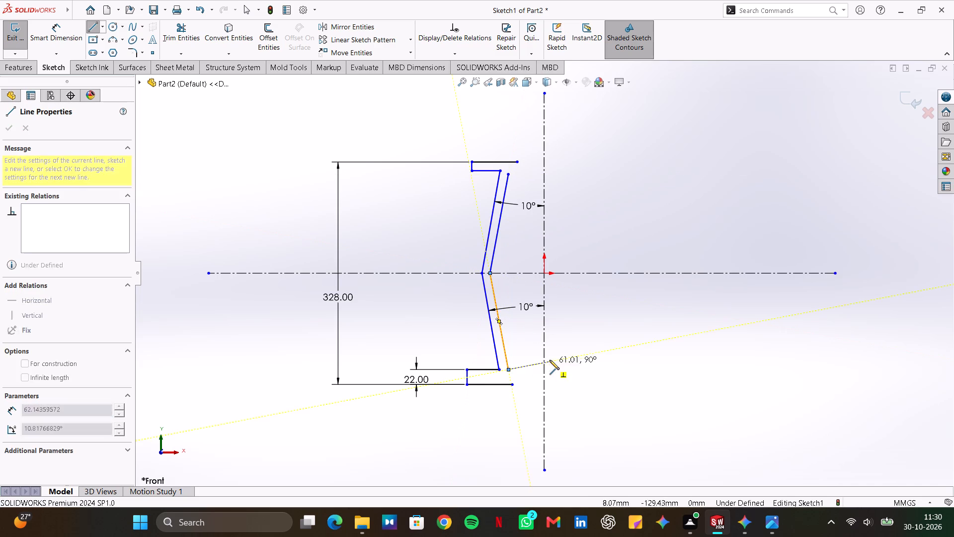
pyautogui.press('Escape')
pyautogui.press('Escape')
pyautogui.press('Escape')
# Make the new upper slanted line parallel to the original upper slanted line.
pyautogui.click(499, 219)
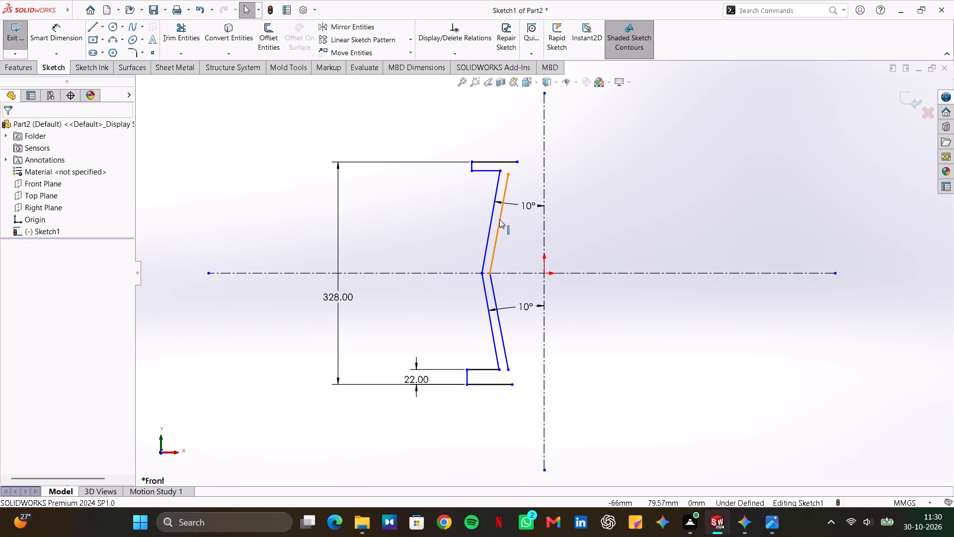
pyautogui.keyDown('ctrl'); pyautogui.click(490, 219); pyautogui.keyUp('ctrl')
pyautogui.click(577, 176)
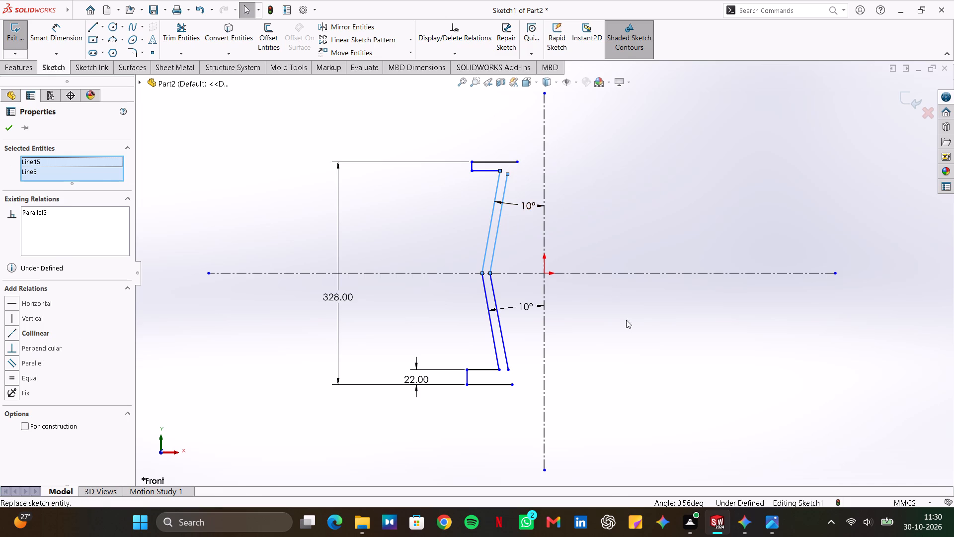
# Make the new lower slanted line parallel to the original lower slanted line.
pyautogui.click(628, 330)
pyautogui.click(494, 293)
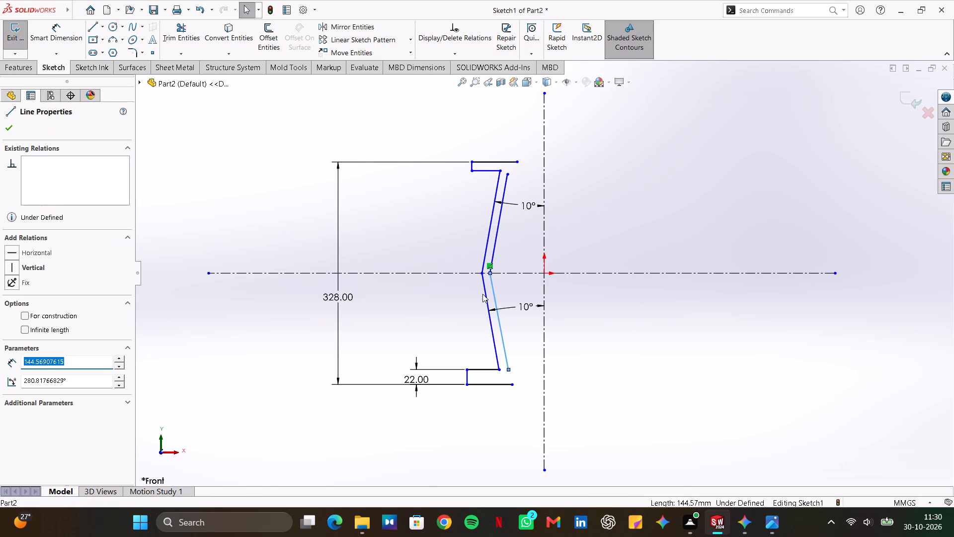
pyautogui.keyDown('ctrl'); pyautogui.click(485, 294); pyautogui.keyUp('ctrl')
pyautogui.click(572, 249)
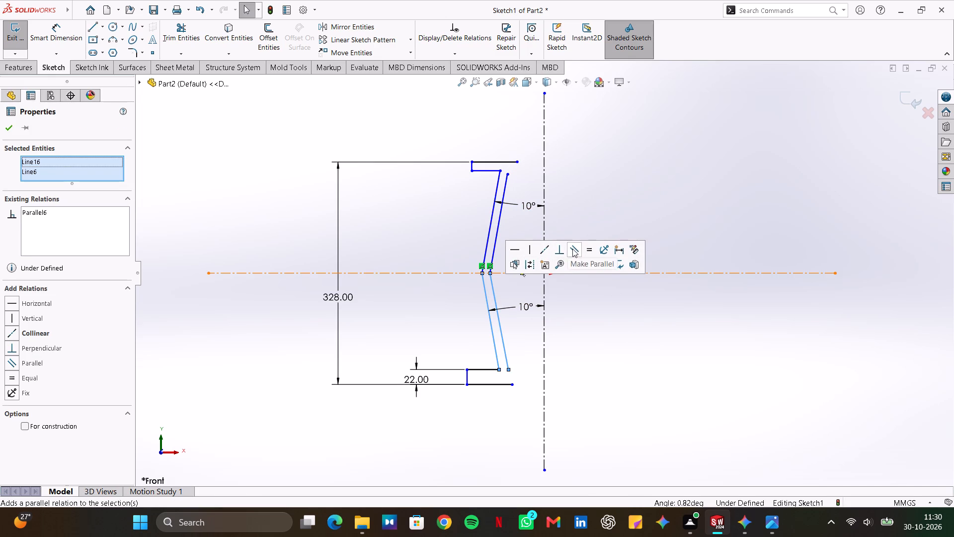
pyautogui.click(588, 186)
# Dimension the spacing between the two upper slanted lines as 12 mm.
pyautogui.click(64, 32)
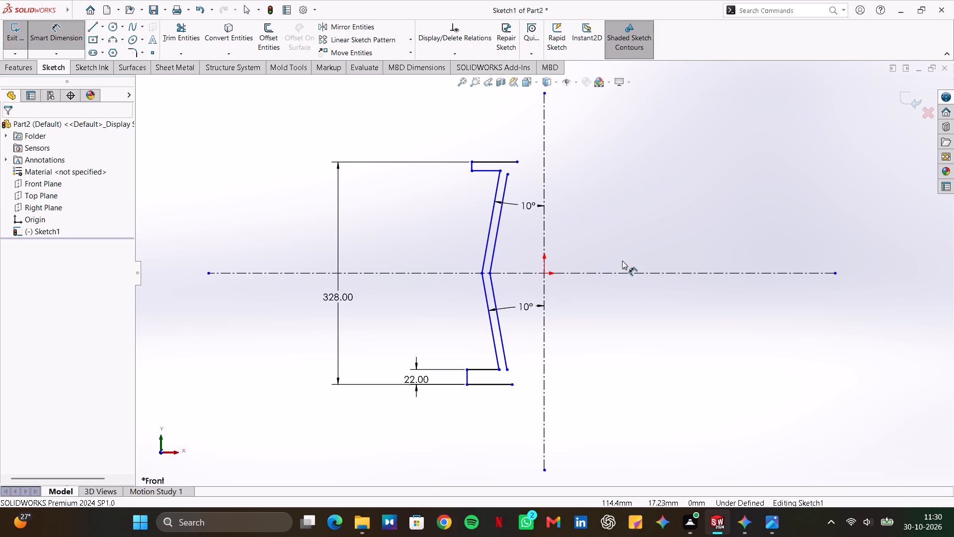
pyautogui.click(497, 231)
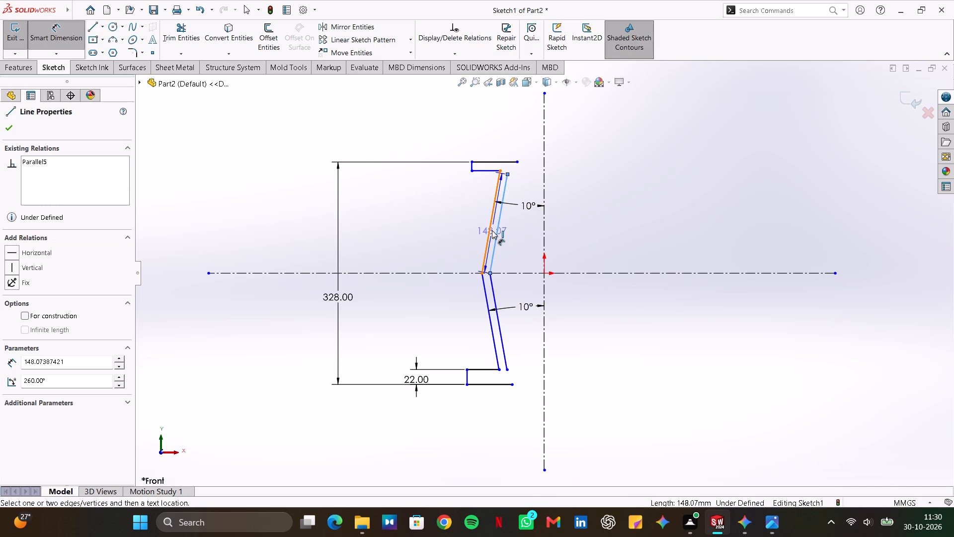
pyautogui.click(490, 229)
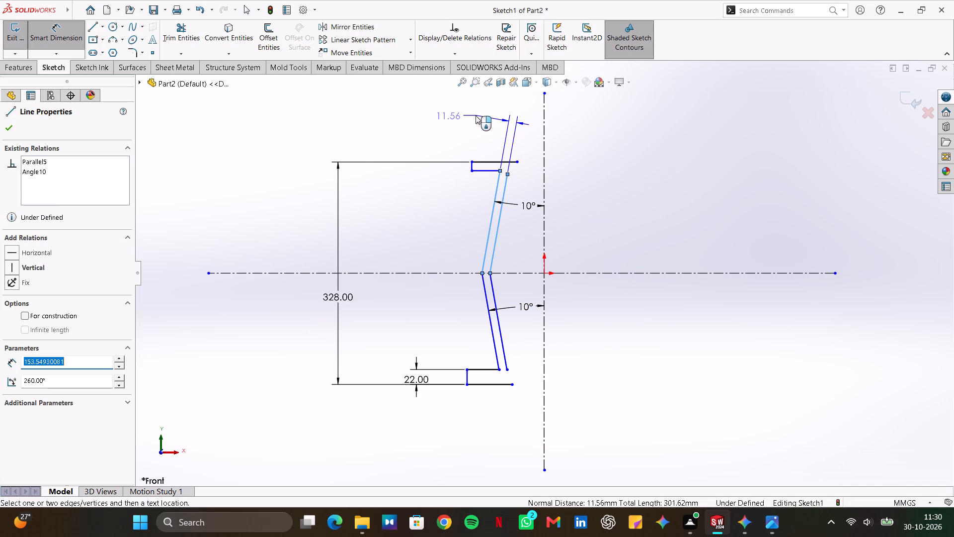
pyautogui.click(475, 114)
pyautogui.write('12')
pyautogui.press('Return')
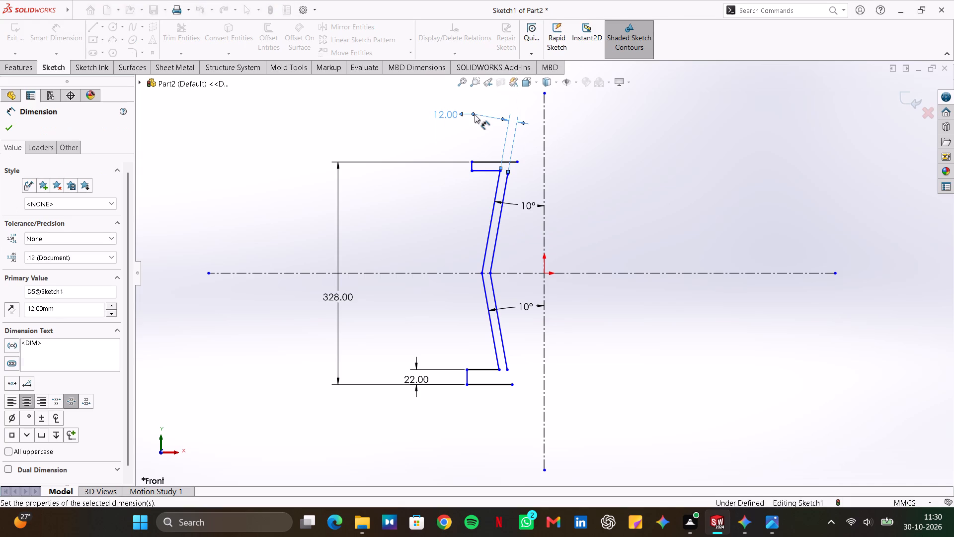
pyautogui.press('Escape')
pyautogui.press('Escape')
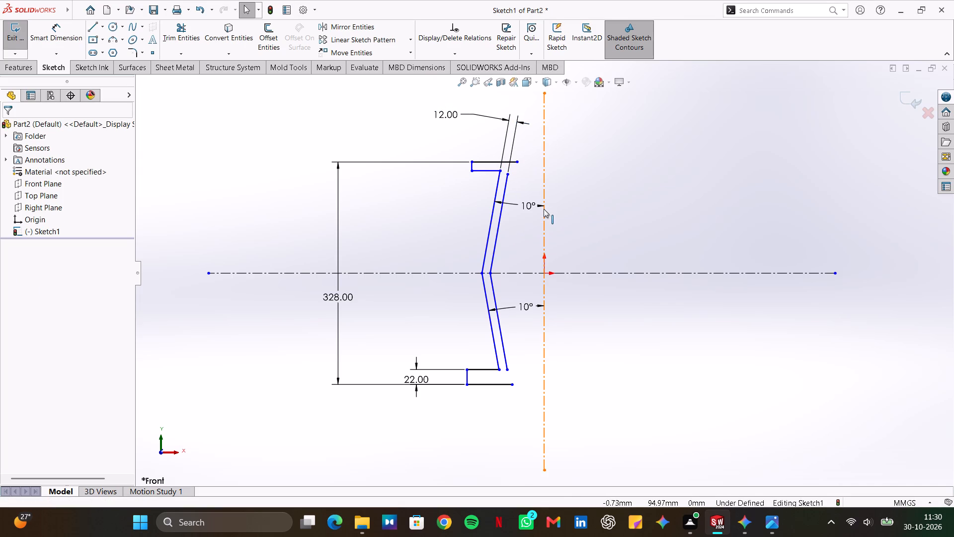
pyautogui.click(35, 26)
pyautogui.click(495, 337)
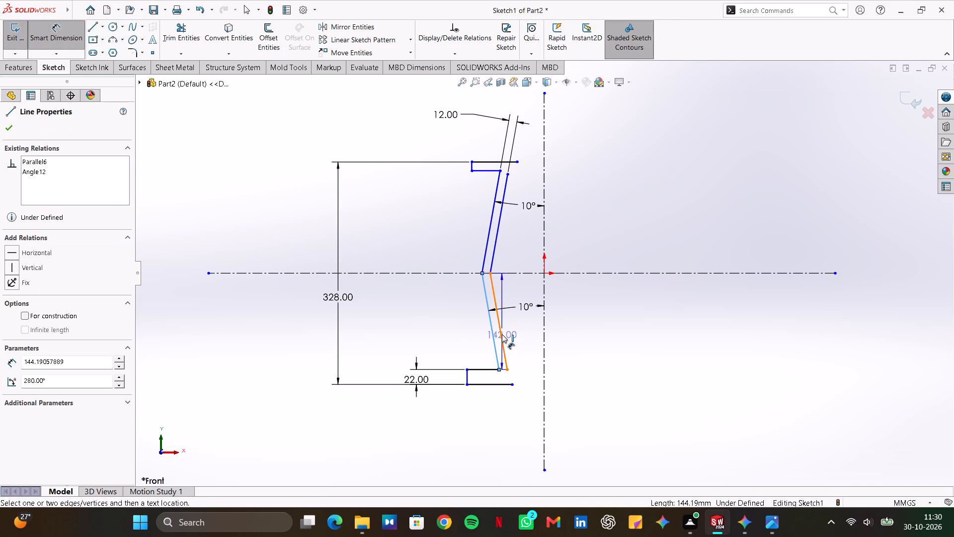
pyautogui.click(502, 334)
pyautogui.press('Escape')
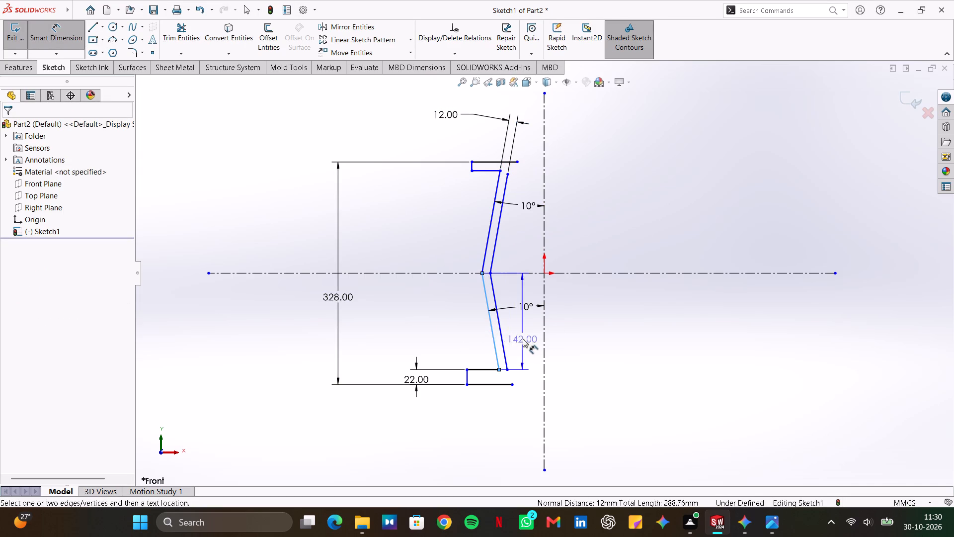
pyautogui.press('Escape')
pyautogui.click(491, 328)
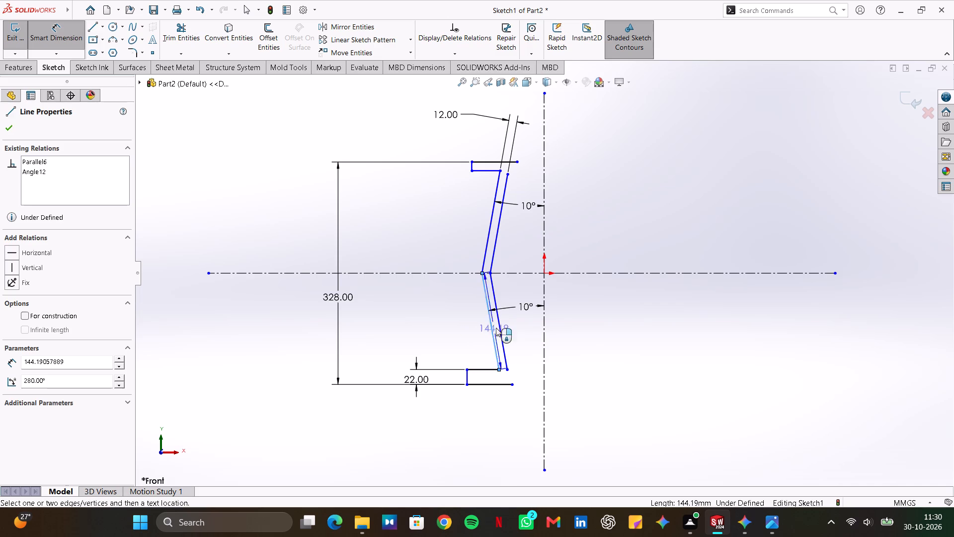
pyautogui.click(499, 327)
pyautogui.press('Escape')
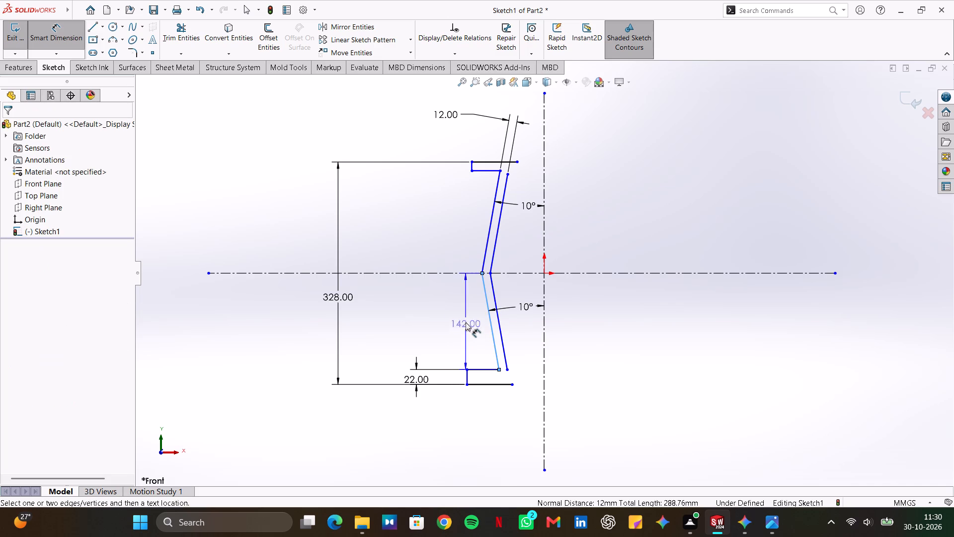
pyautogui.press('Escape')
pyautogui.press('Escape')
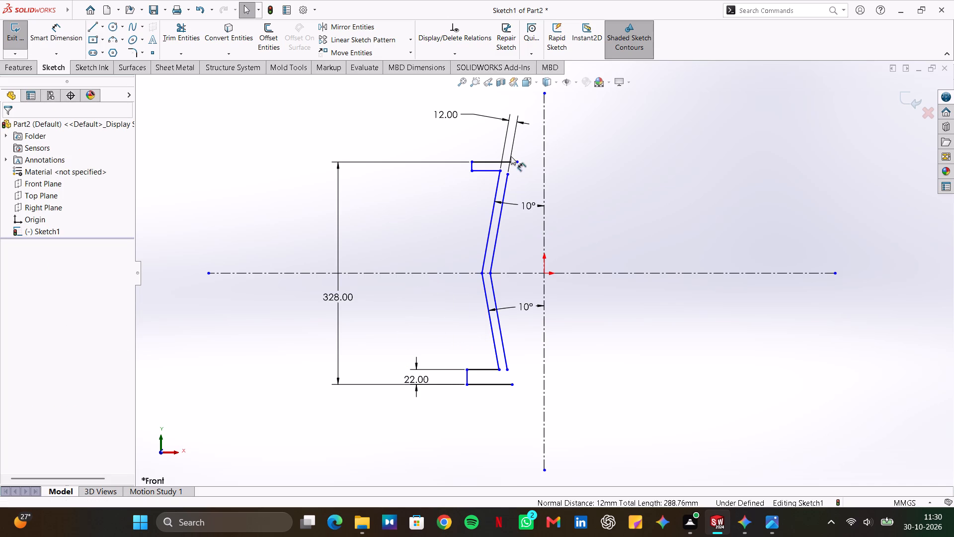
# Join the upper end of the new upper slanted line to the open end of the profile's top horizontal edge.
pyautogui.click(507, 173)
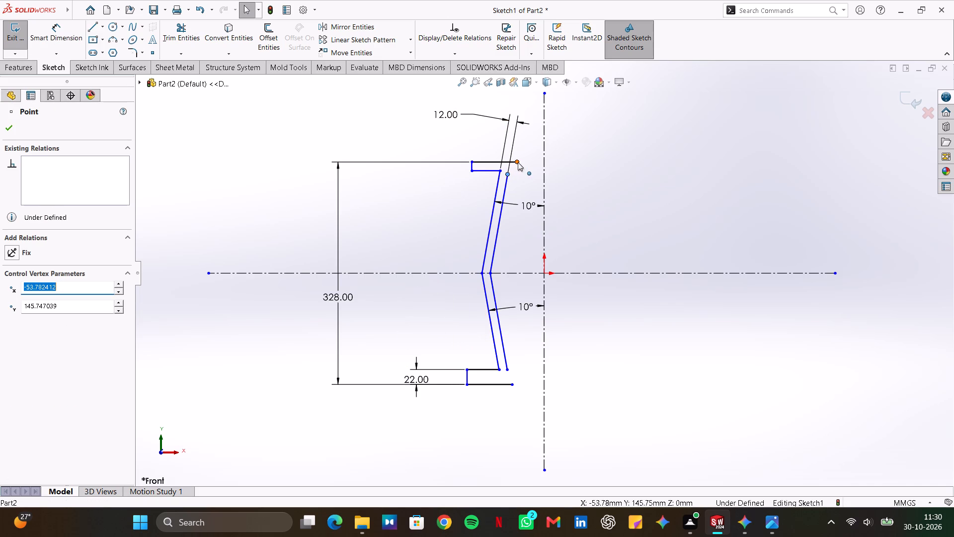
pyautogui.keyDown('ctrl'); pyautogui.click(518, 162); pyautogui.keyUp('ctrl')
pyautogui.click(576, 120)
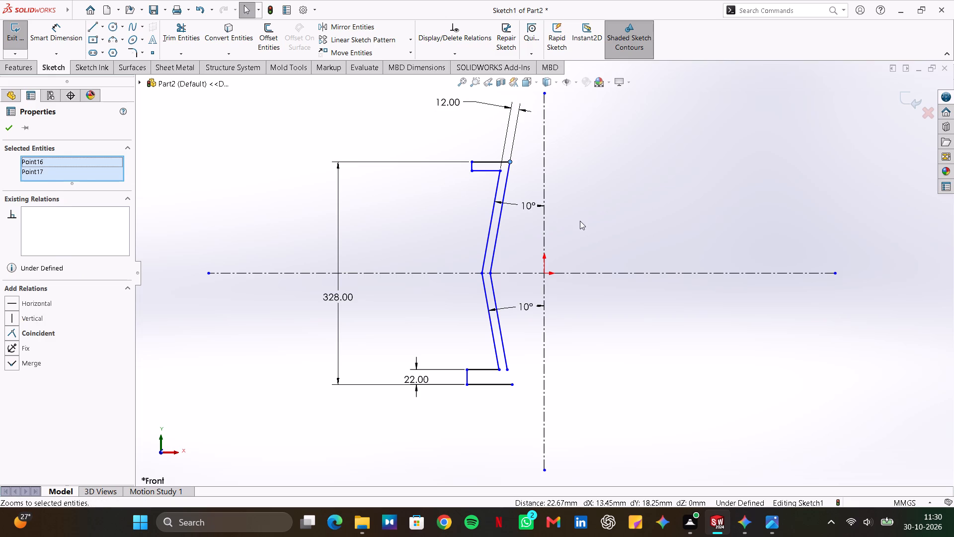
pyautogui.click(579, 221)
# Join the lower end of the new lower slanted line to the open end of the profile's bottom horizontal edge.
pyautogui.click(507, 372)
pyautogui.keyDown('ctrl'); pyautogui.click(513, 386); pyautogui.keyUp('ctrl')
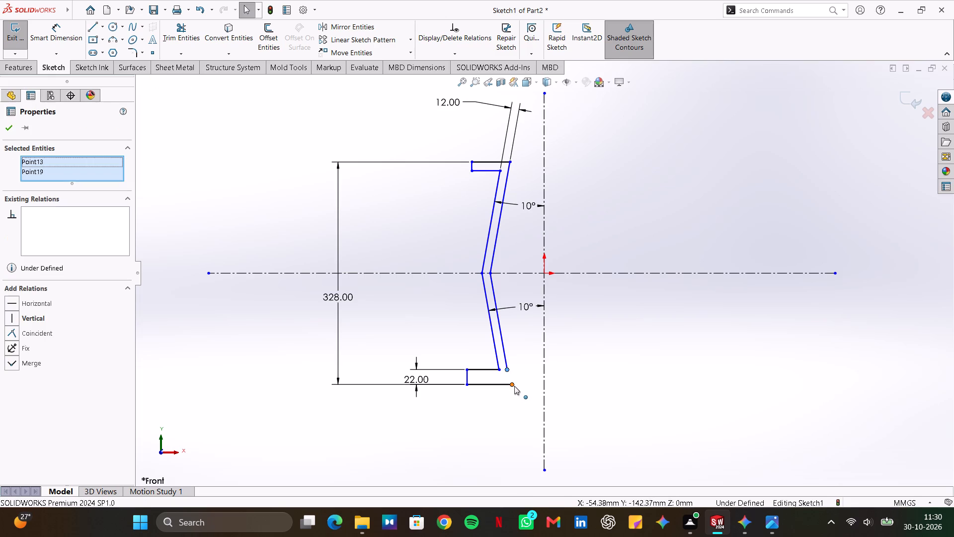
pyautogui.click(569, 340)
pyautogui.click(586, 411)
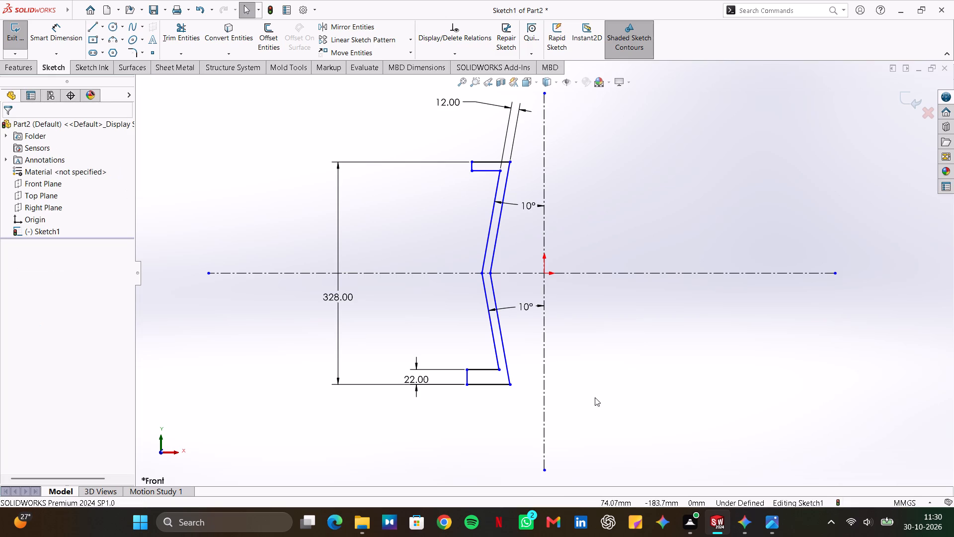
# Add a 5 mm sketch fillet between the lower flange's inner horizontal edge and the original lower slanted line.
pyautogui.click(127, 50)
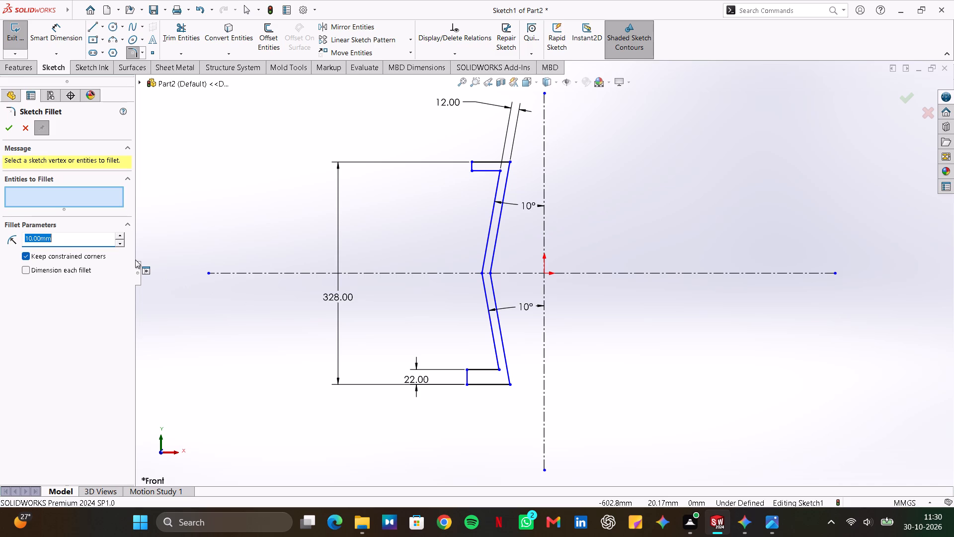
pyautogui.press('5')
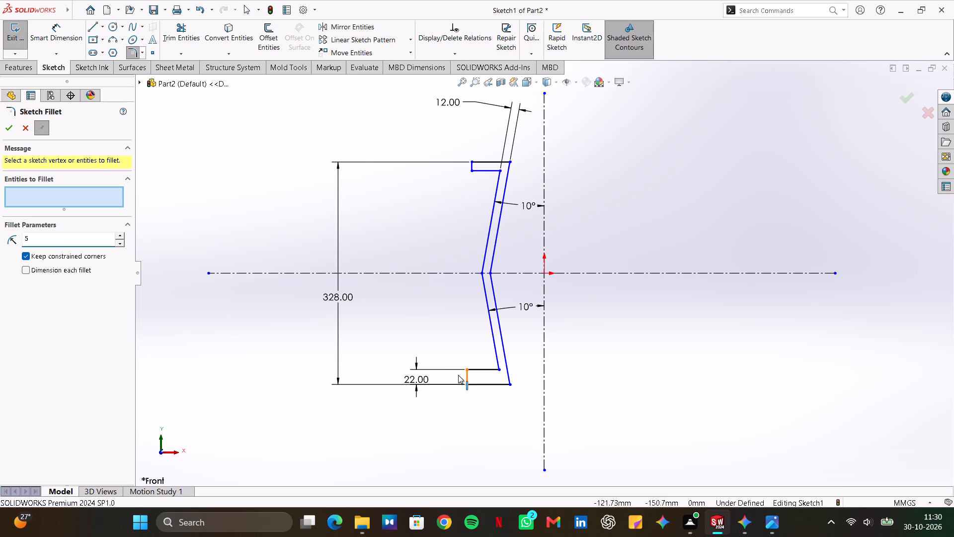
pyautogui.press('Return')
pyautogui.click(481, 369)
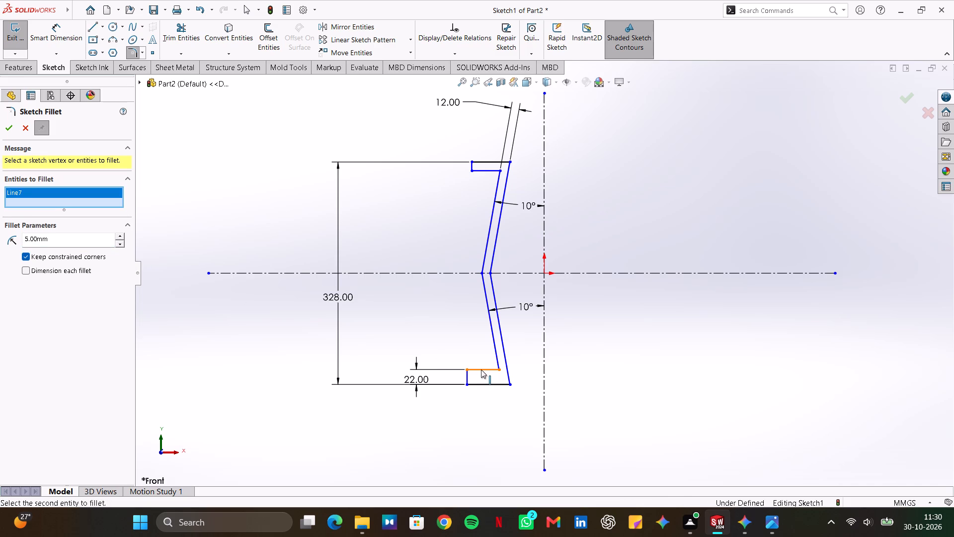
pyautogui.click(495, 355)
pyautogui.click(490, 360)
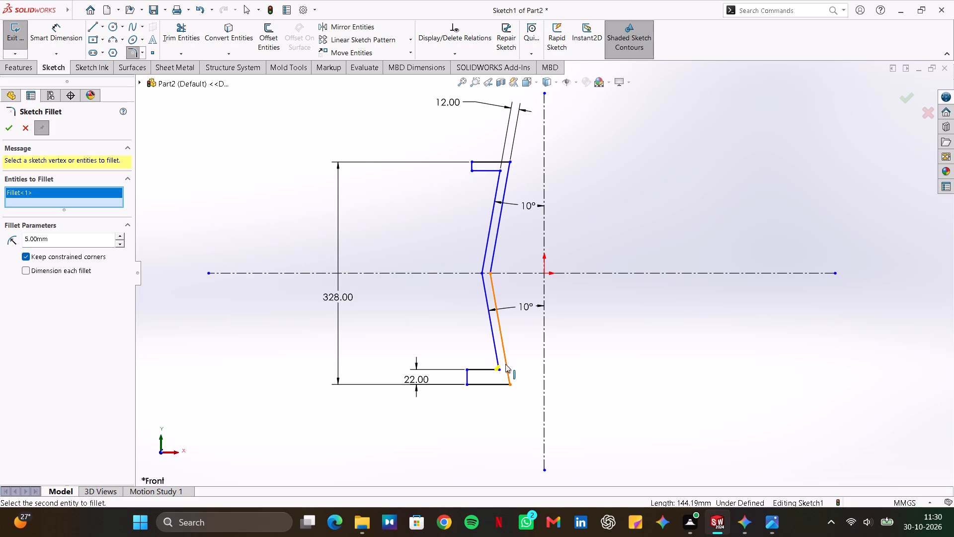
pyautogui.press('Return')
pyautogui.press('Escape')
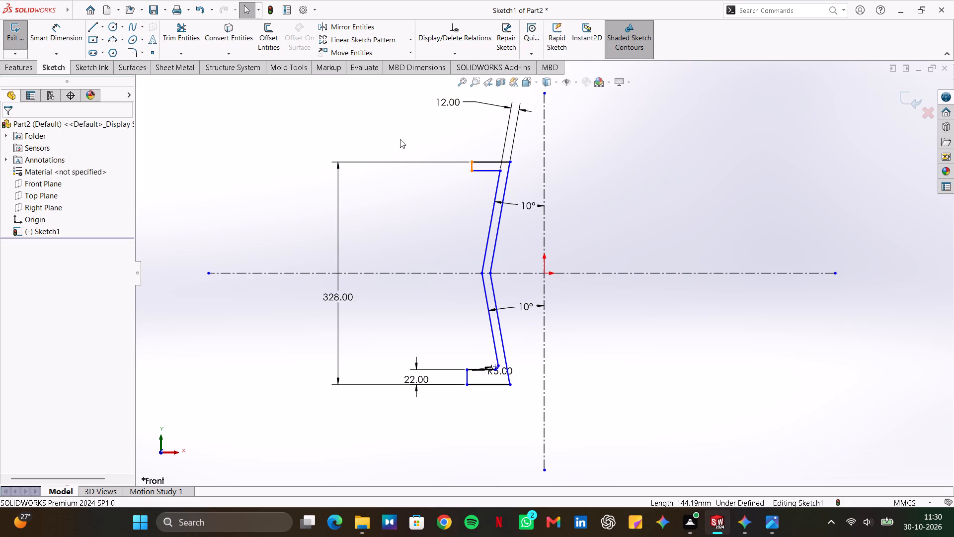
# Add a 5 mm sketch fillet between the upper flange's inner horizontal edge and the original upper slanted line.
pyautogui.click(129, 51)
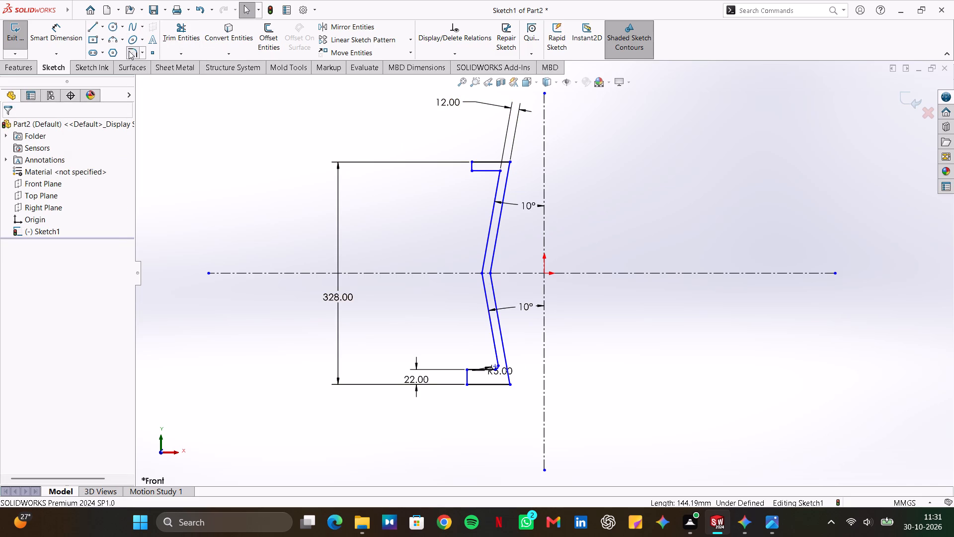
pyautogui.click(488, 170)
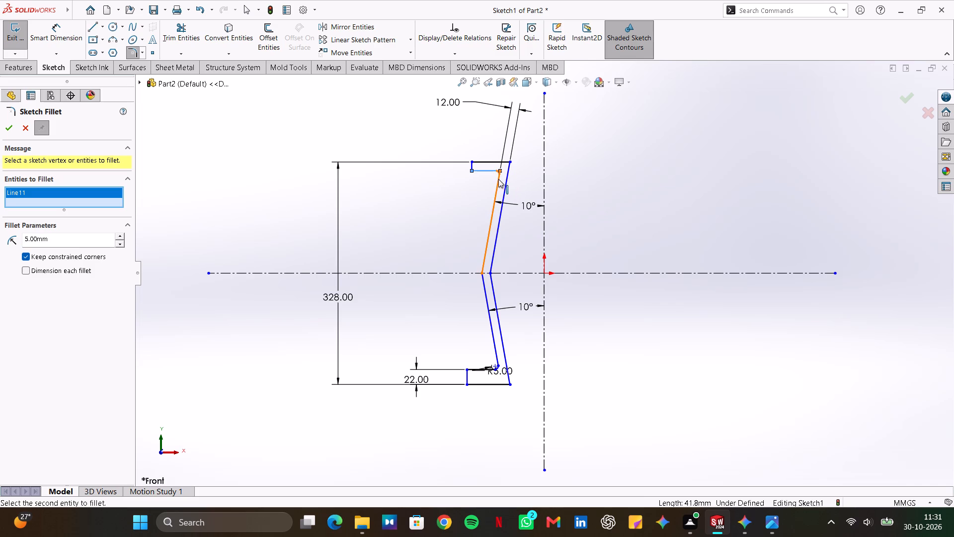
pyautogui.click(498, 179)
pyautogui.press('Return')
pyautogui.press('Escape')
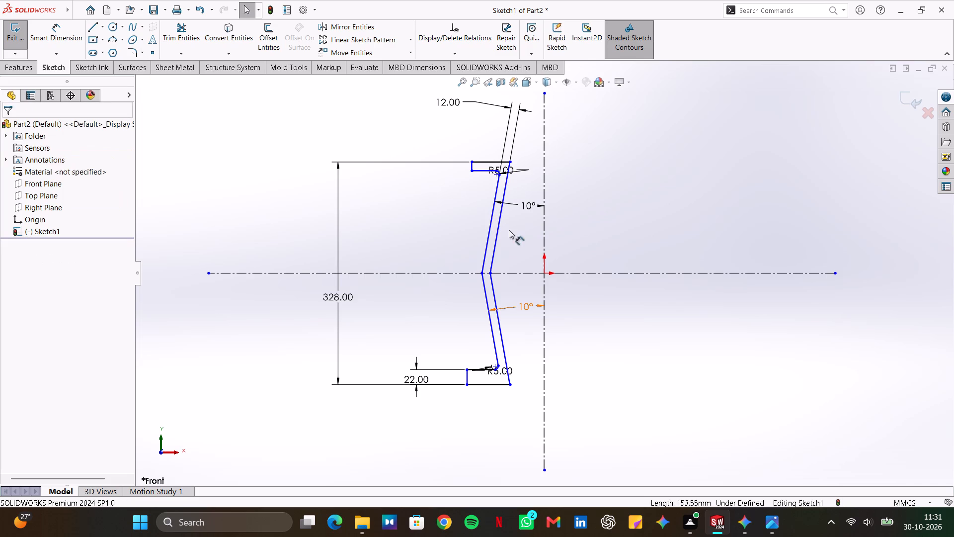
pyautogui.press('Escape')
# Move both R5 fillet dimension labels clear of the profile, onto the side away from the vertical centerline.
pyautogui.moveTo(521, 172); pyautogui.dragTo(440, 187)
pyautogui.click(449, 214)
pyautogui.moveTo(500, 372); pyautogui.dragTo(488, 353)
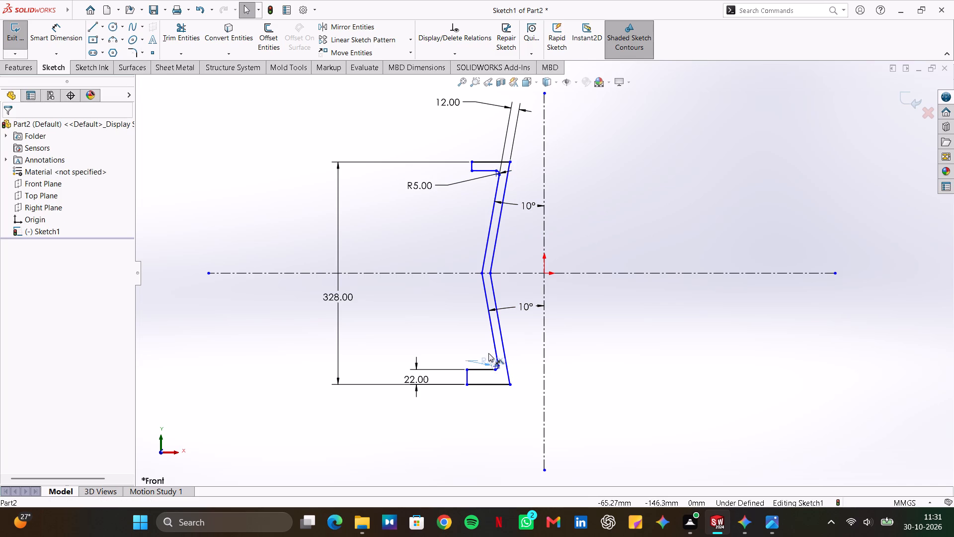
pyautogui.moveTo(488, 353); pyautogui.dragTo(446, 347)
pyautogui.press('Escape')
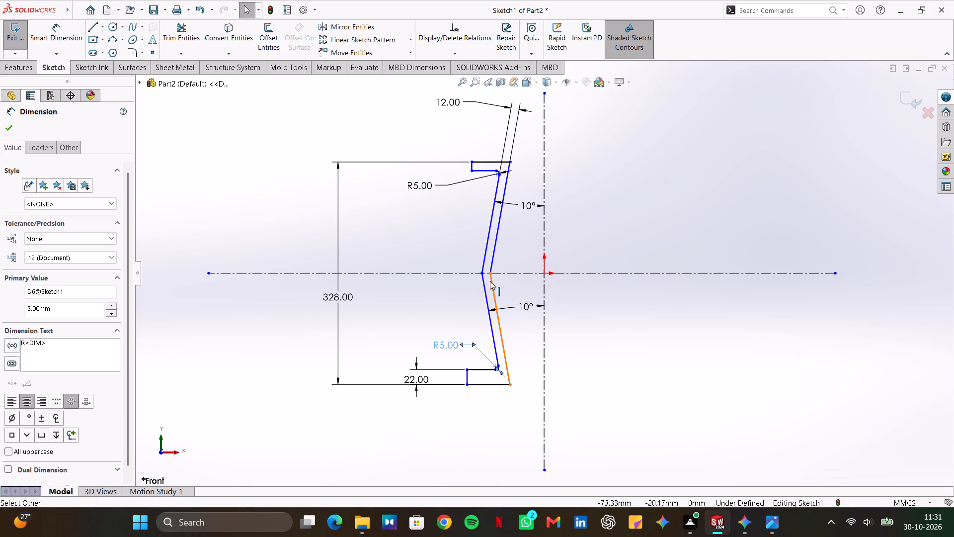
# Dimension the lower flange's outer vertical edge at 100 mm from the vertical centerline.
pyautogui.click(54, 42)
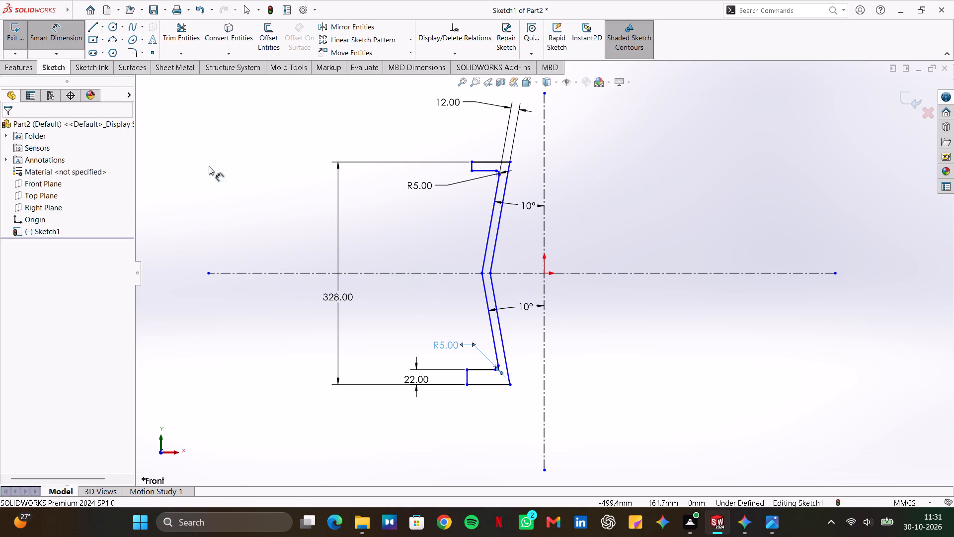
pyautogui.click(466, 380)
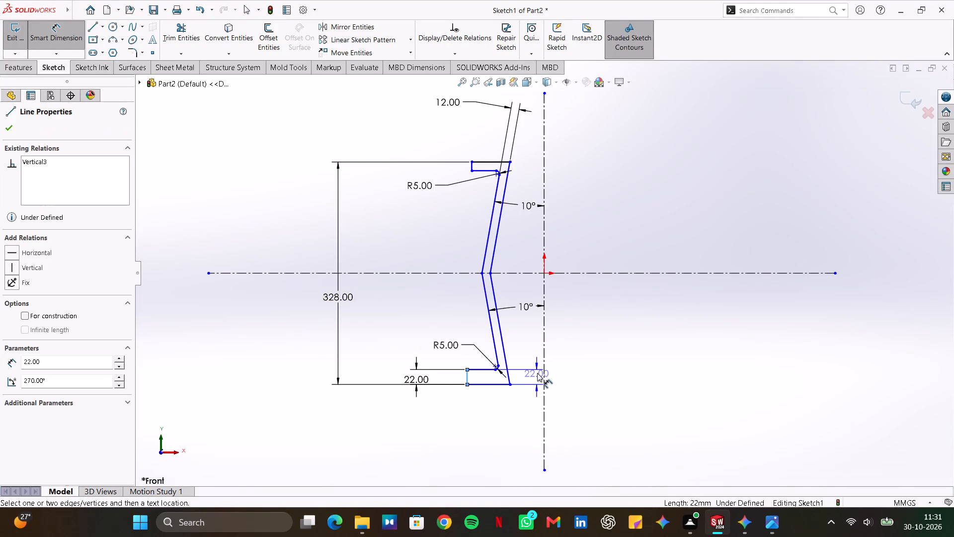
pyautogui.click(544, 372)
pyautogui.click(502, 433)
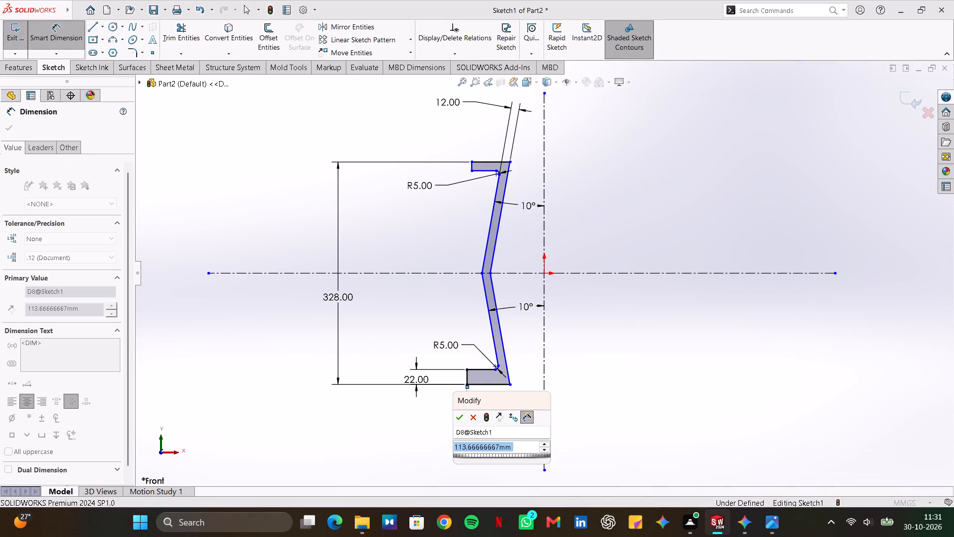
pyautogui.write('100')
pyautogui.press('Return')
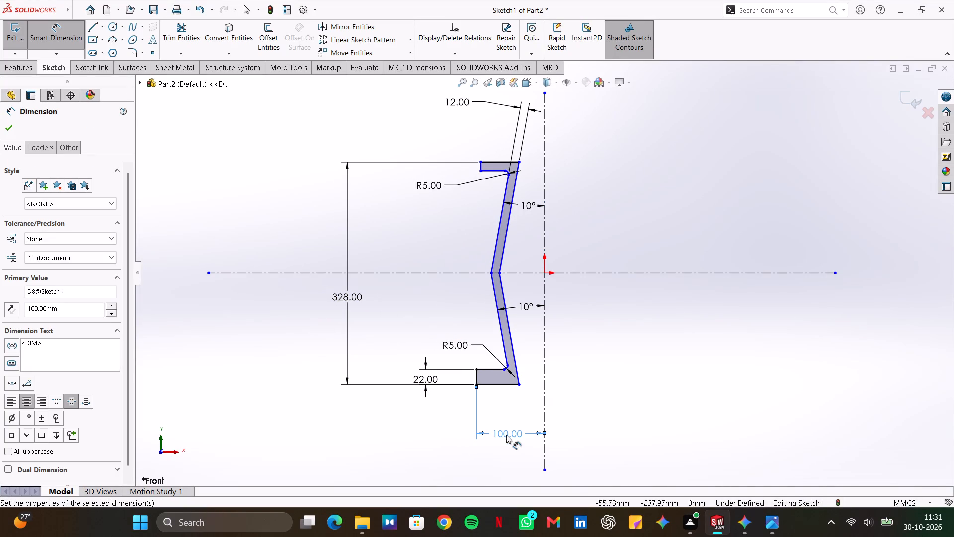
# Dimension the distance from the profile's bottom corner nearest the vertical centerline to that centerline.
pyautogui.click(521, 384)
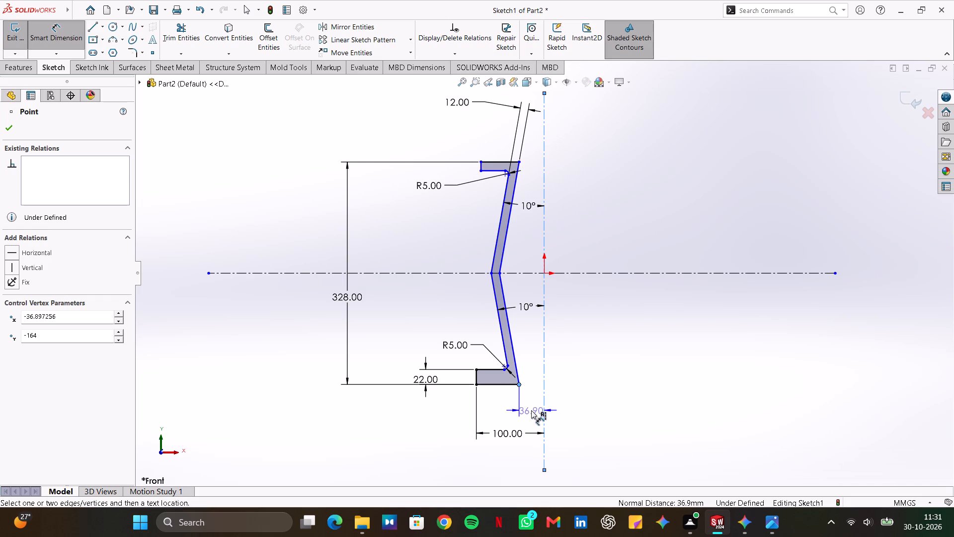
pyautogui.click(533, 411)
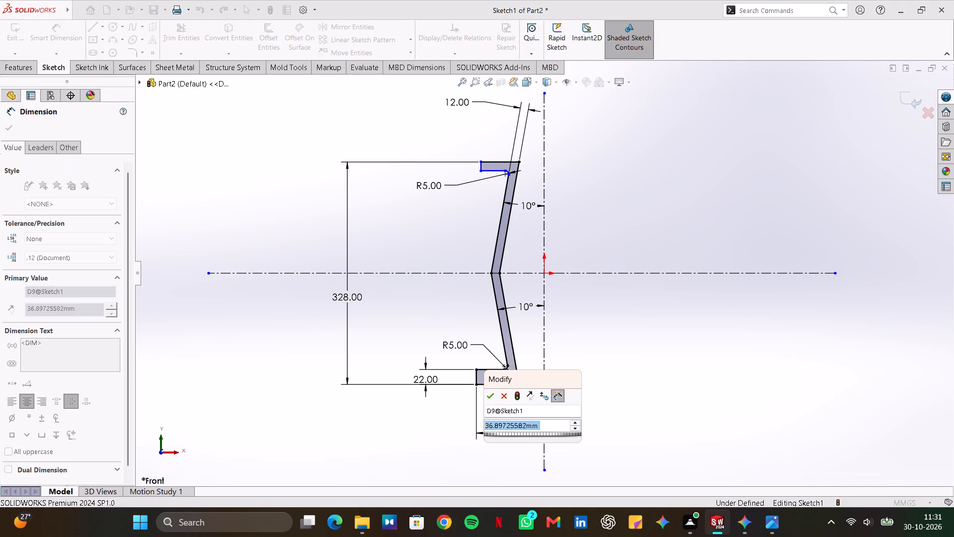
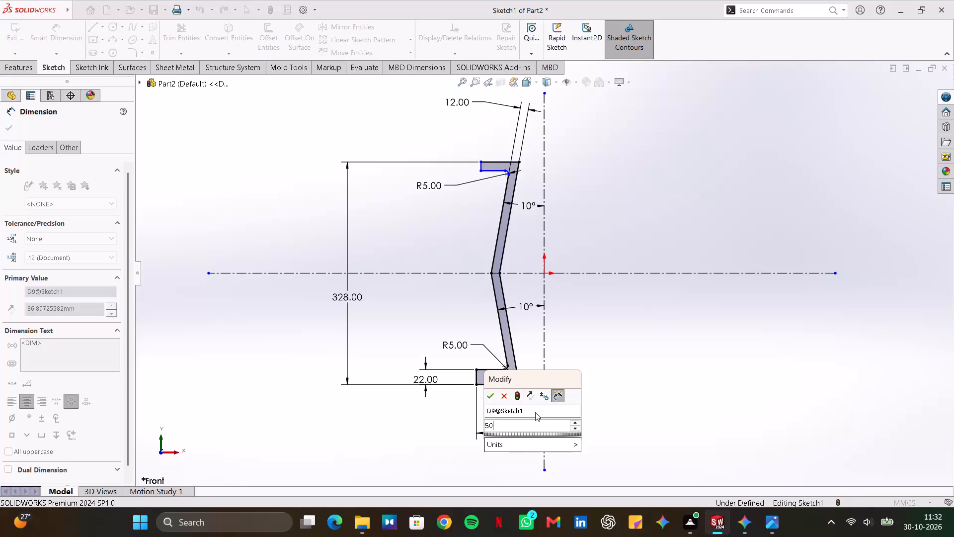
# Set the distance from the profile's bottom inner corner to the vertical centerline to 50 mm and finish dimensioning.
pyautogui.press('Return')
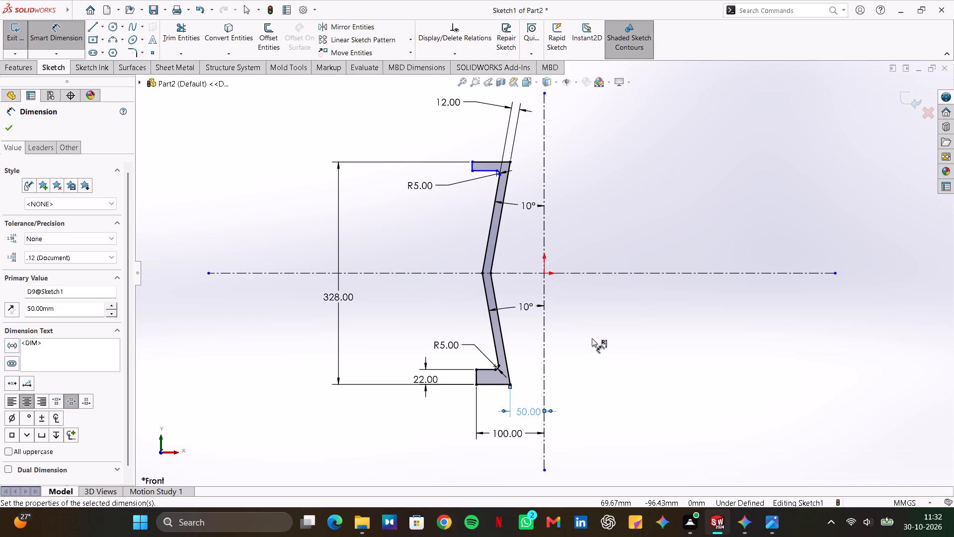
pyautogui.press('Escape')
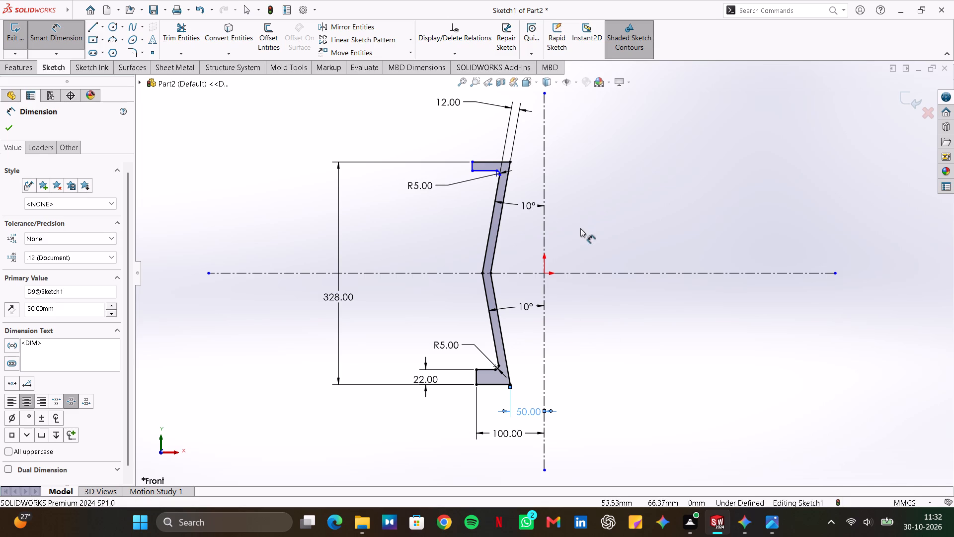
pyautogui.press('Escape')
pyautogui.press('Escape')
# Add an equal-length relation between the outer vertical edges of the lower and upper flanges.
pyautogui.click(476, 378)
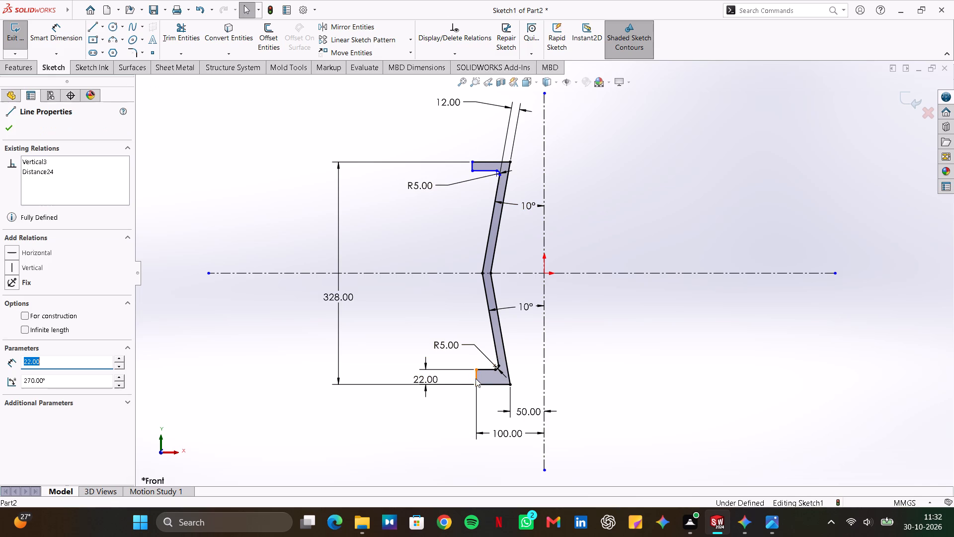
pyautogui.keyDown('ctrl'); pyautogui.click(472, 166); pyautogui.keyUp('ctrl')
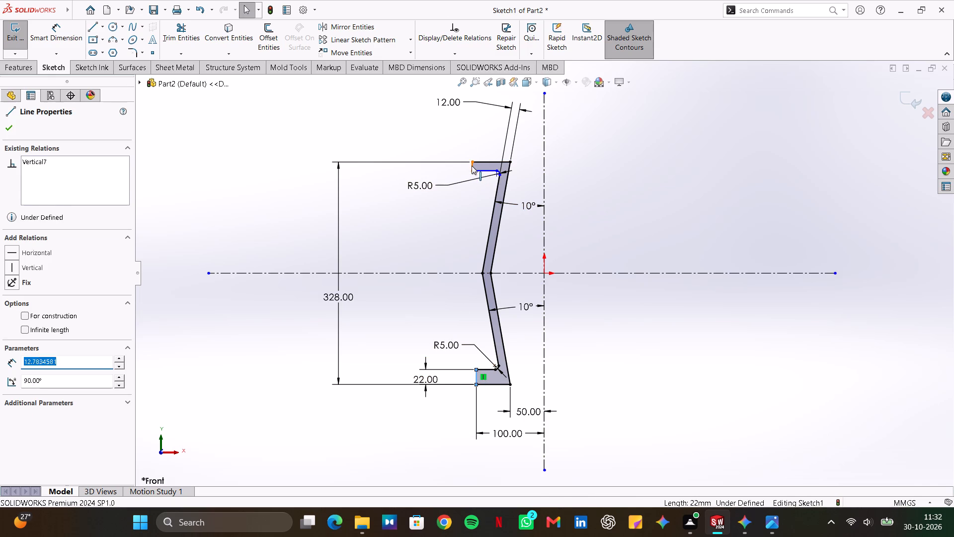
pyautogui.click(575, 126)
pyautogui.click(600, 208)
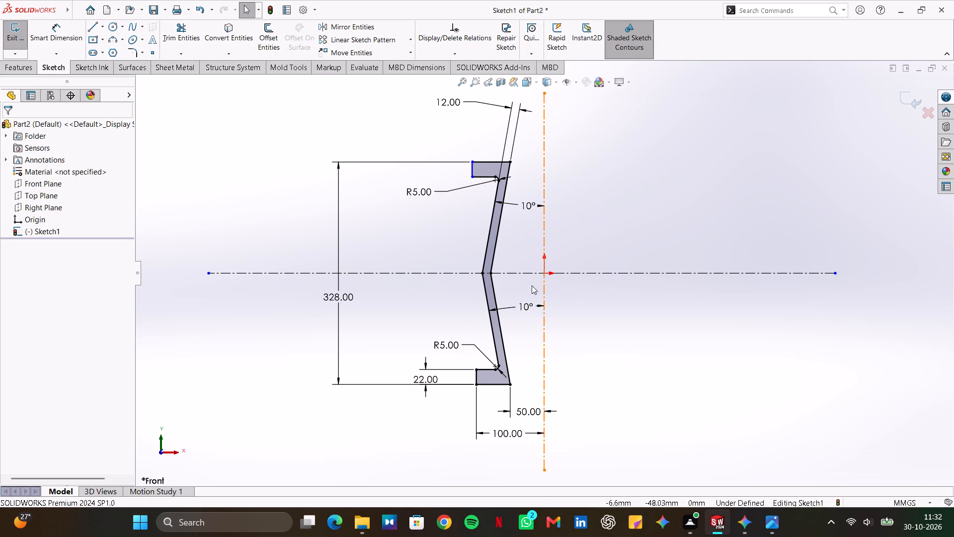
# Make the outer vertical edges of the upper and lower flanges collinear, and exit the finished profile sketch.
pyautogui.click(473, 168)
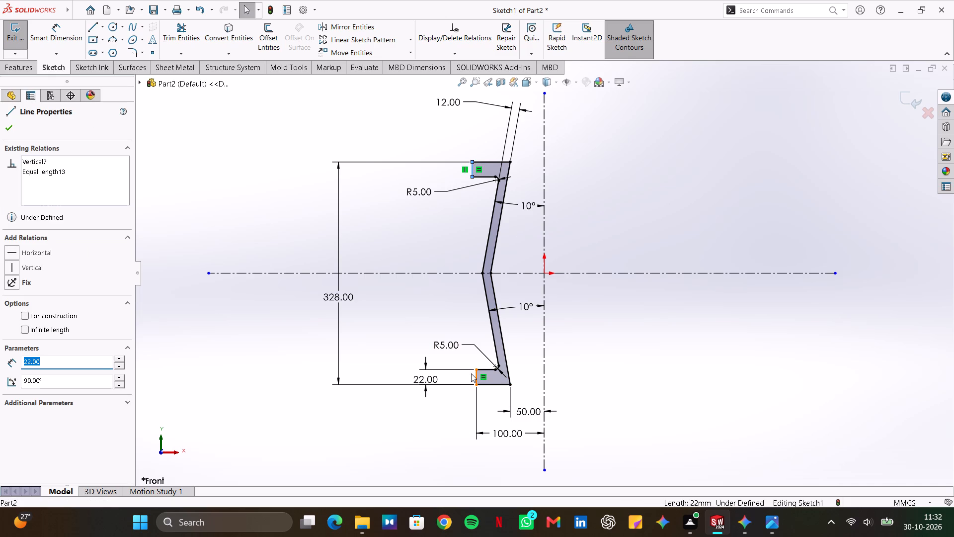
pyautogui.keyDown('ctrl'); pyautogui.click(475, 377); pyautogui.keyUp('ctrl')
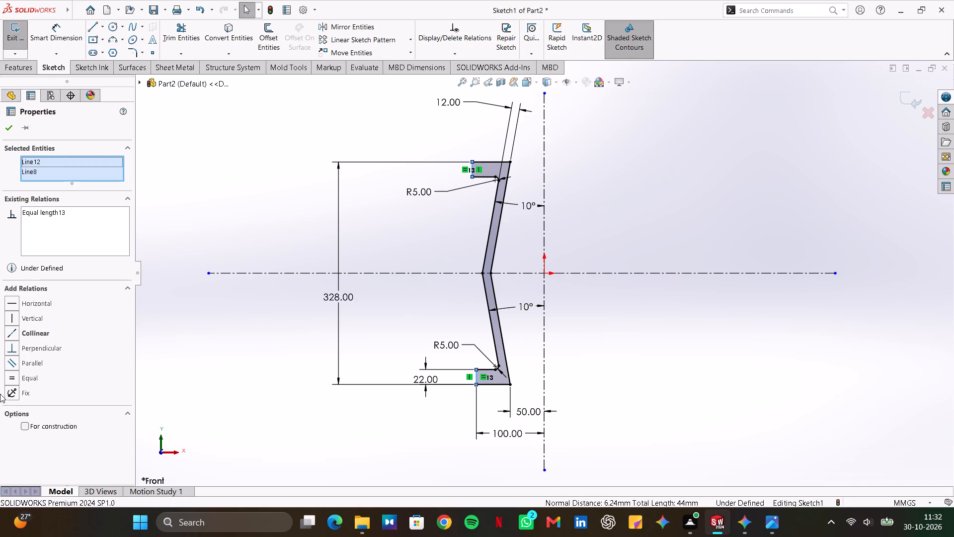
pyautogui.click(28, 334)
pyautogui.click(234, 355)
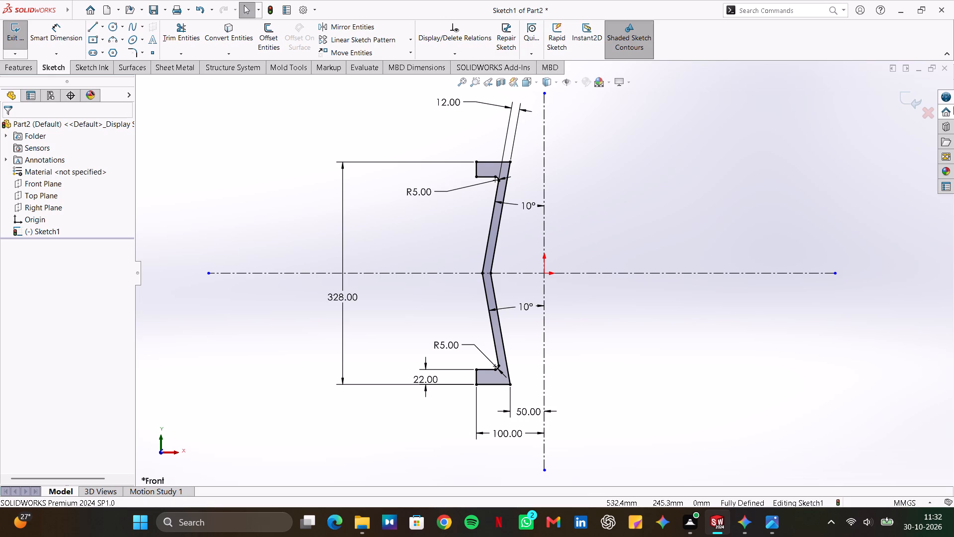
pyautogui.click(900, 104)
pyautogui.click(906, 95)
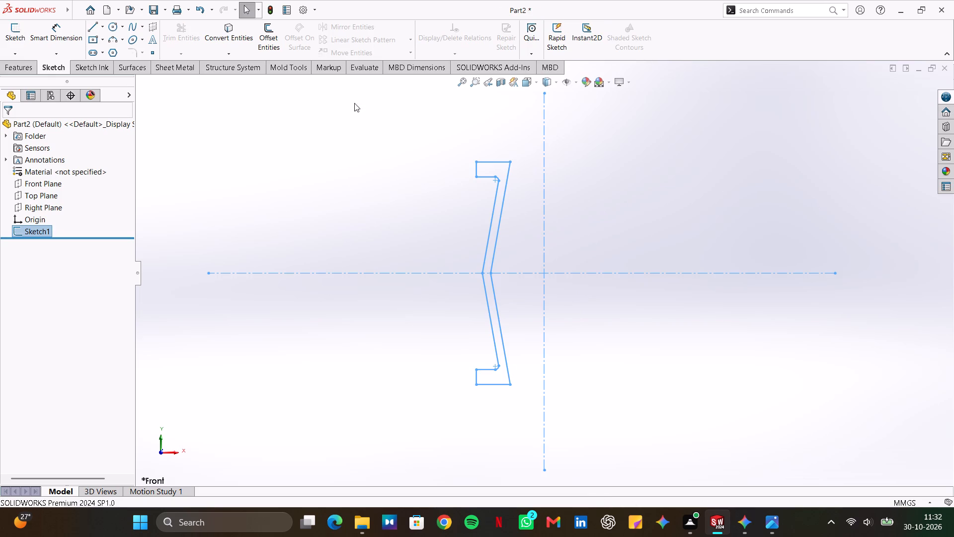
# Revolve the profile 360° about the vertical centerline as a solid boss.
pyautogui.click(20, 69)
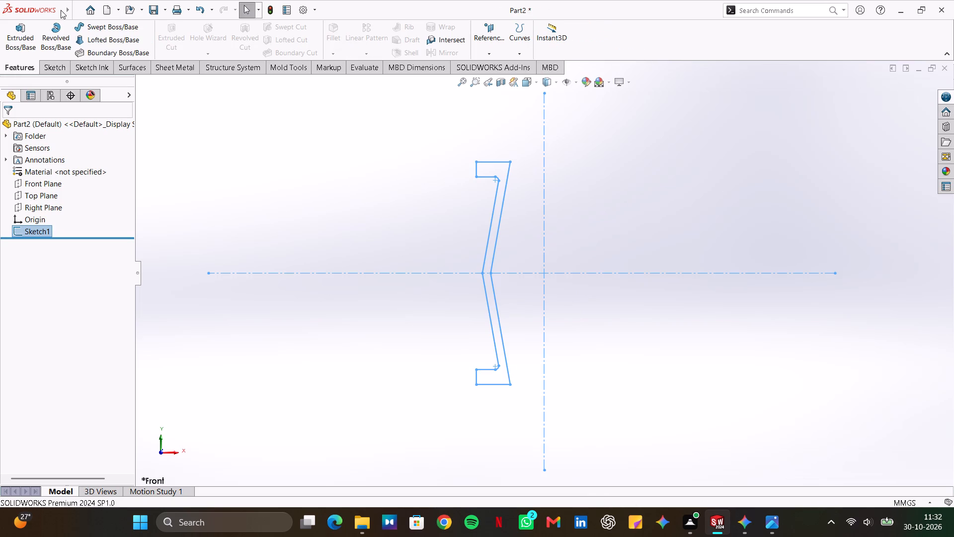
pyautogui.click(54, 27)
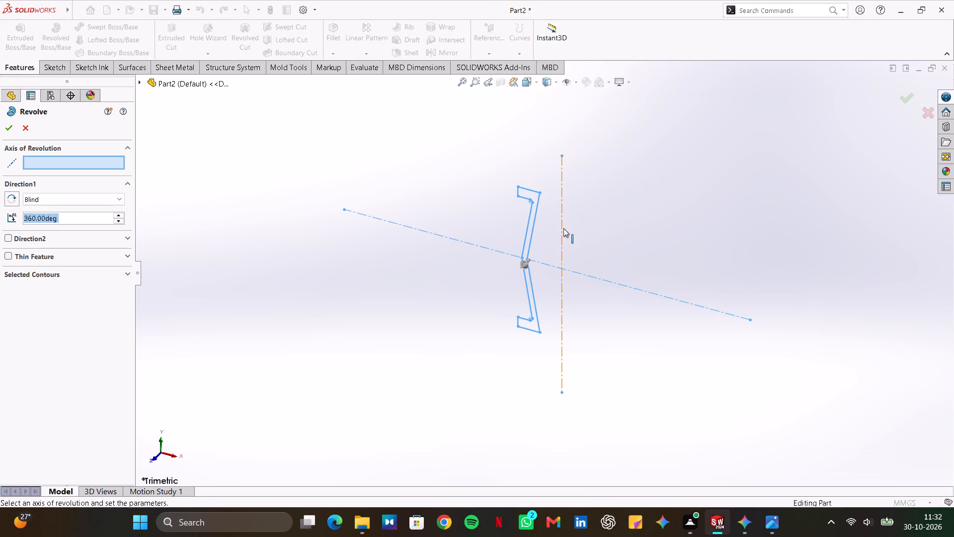
pyautogui.click(563, 228)
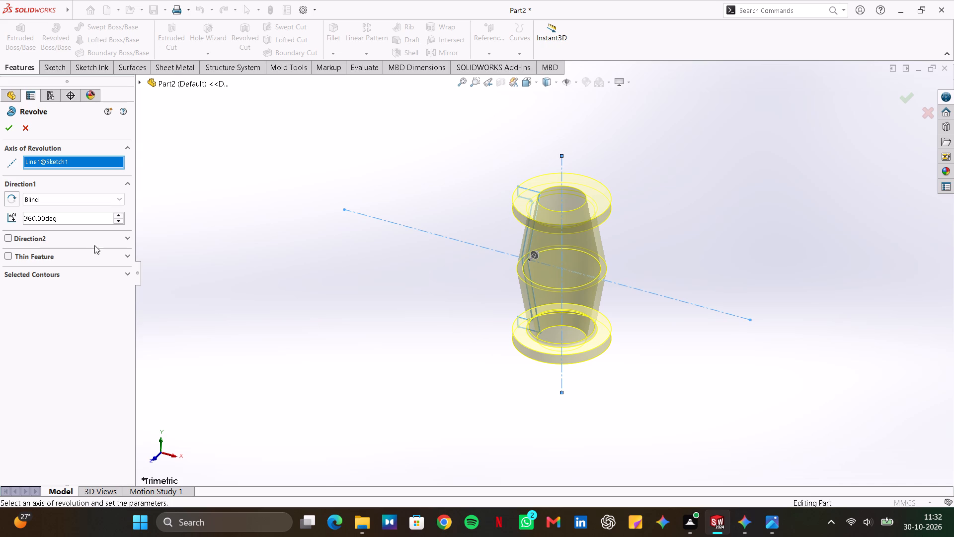
pyautogui.click(7, 133)
pyautogui.click(382, 340)
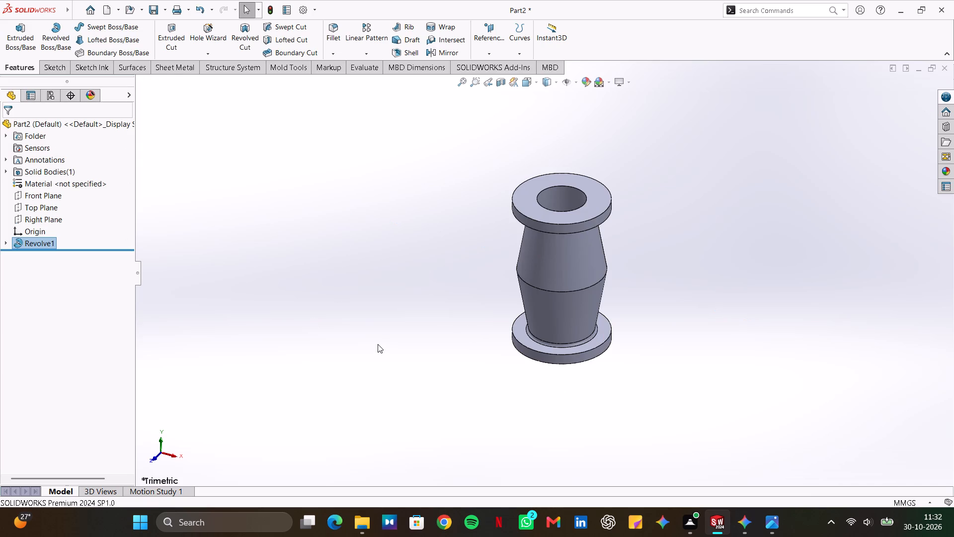
# Examine the revolved body's flanges, tapered walls and bore from several angles.
pyautogui.moveTo(434, 376); pyautogui.dragTo(455, 359, button='middle')
pyautogui.moveTo(434, 376); pyautogui.dragTo(455, 359)
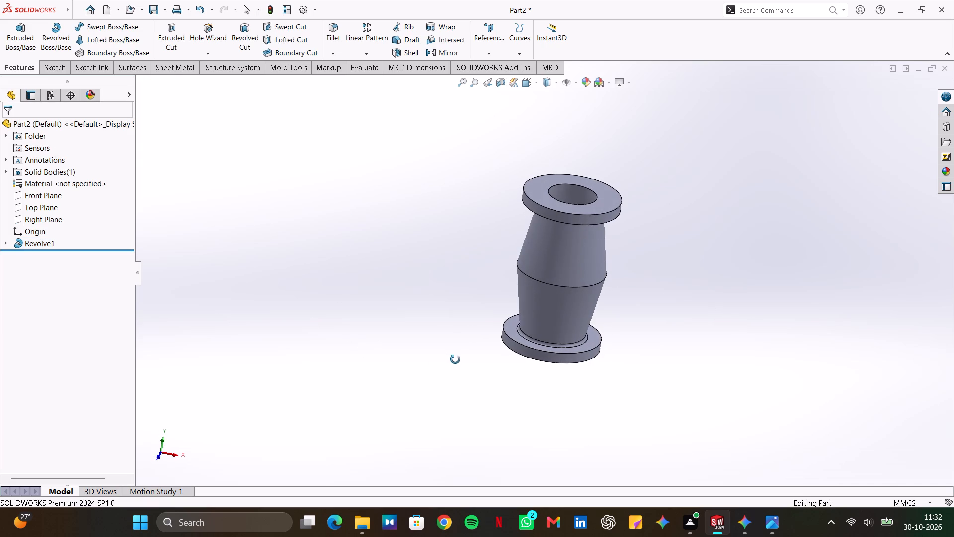
pyautogui.moveTo(455, 359); pyautogui.dragTo(514, 337, button='middle')
pyautogui.moveTo(455, 359); pyautogui.dragTo(514, 337)
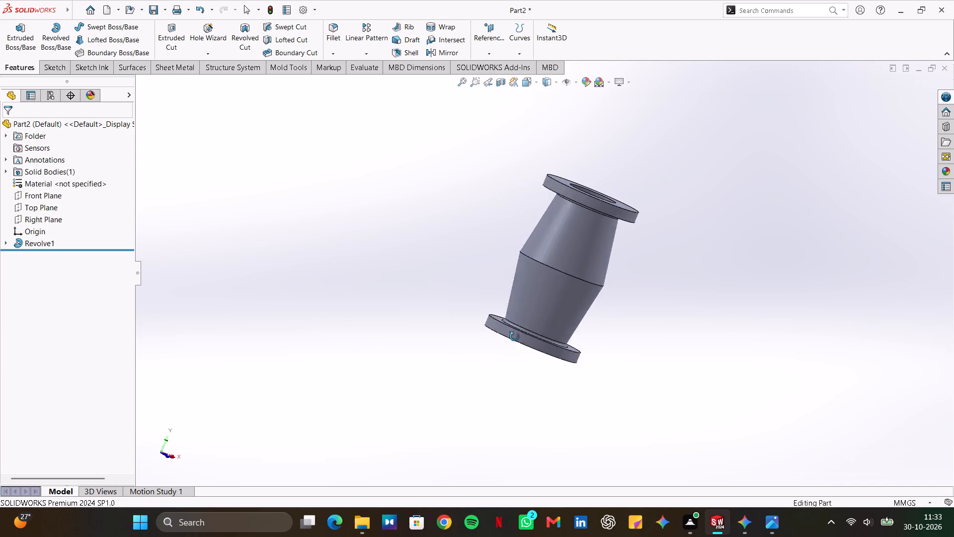
pyautogui.moveTo(514, 337); pyautogui.dragTo(586, 402, button='middle')
pyautogui.moveTo(514, 337); pyautogui.dragTo(586, 402)
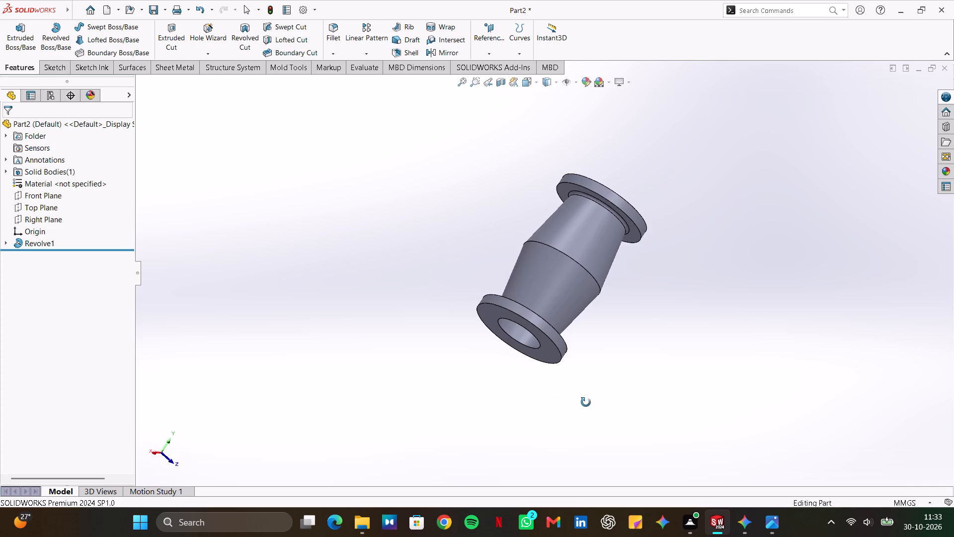
pyautogui.moveTo(586, 402); pyautogui.dragTo(477, 282, button='middle')
pyautogui.moveTo(586, 402); pyautogui.dragTo(477, 282)
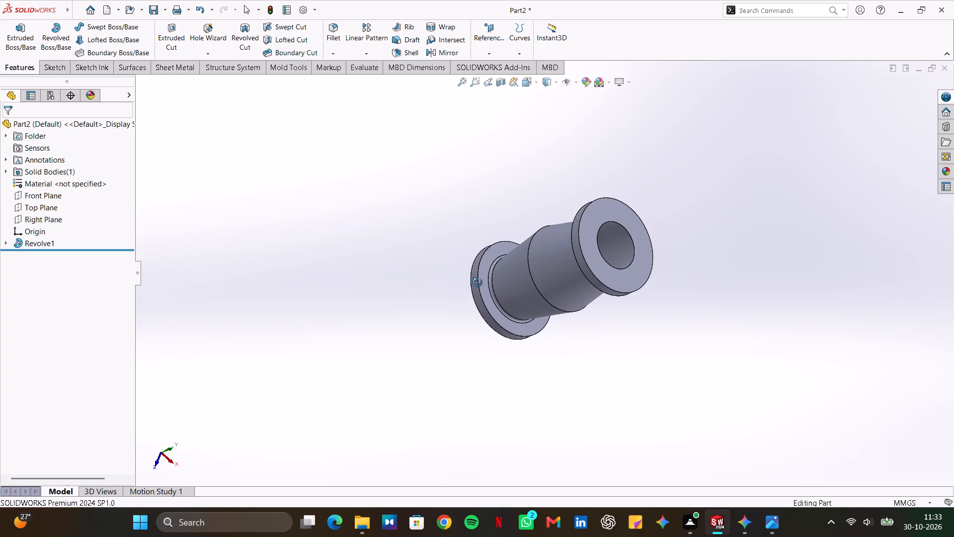
pyautogui.moveTo(477, 282); pyautogui.dragTo(538, 288, button='middle')
pyautogui.moveTo(477, 282); pyautogui.dragTo(538, 288)
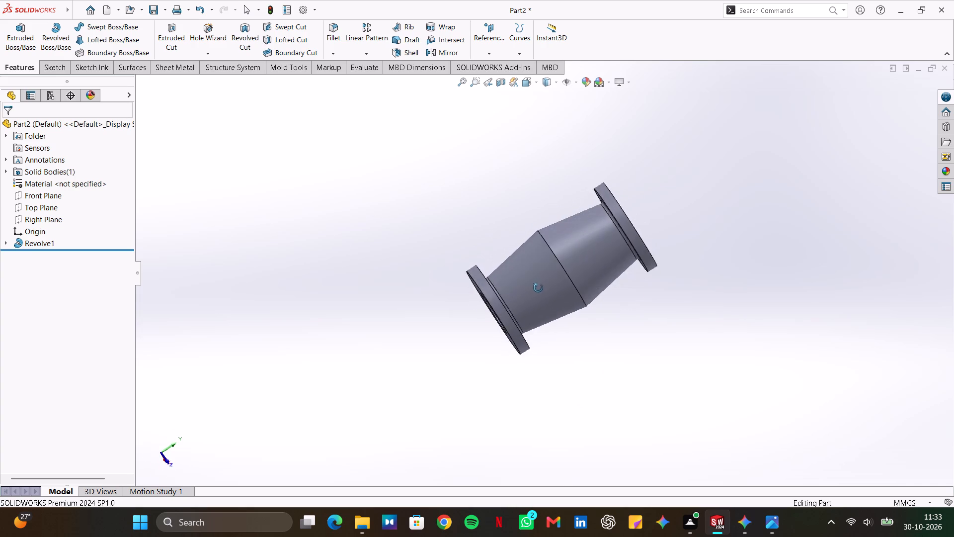
pyautogui.moveTo(538, 288); pyautogui.dragTo(535, 290)
pyautogui.moveTo(538, 288); pyautogui.dragTo(534, 288, button='middle')
# Chamfer the outer circular edge of the upper flange's end face at 2 mm × 45°, with full preview on.
pyautogui.click(339, 54)
pyautogui.click(345, 80)
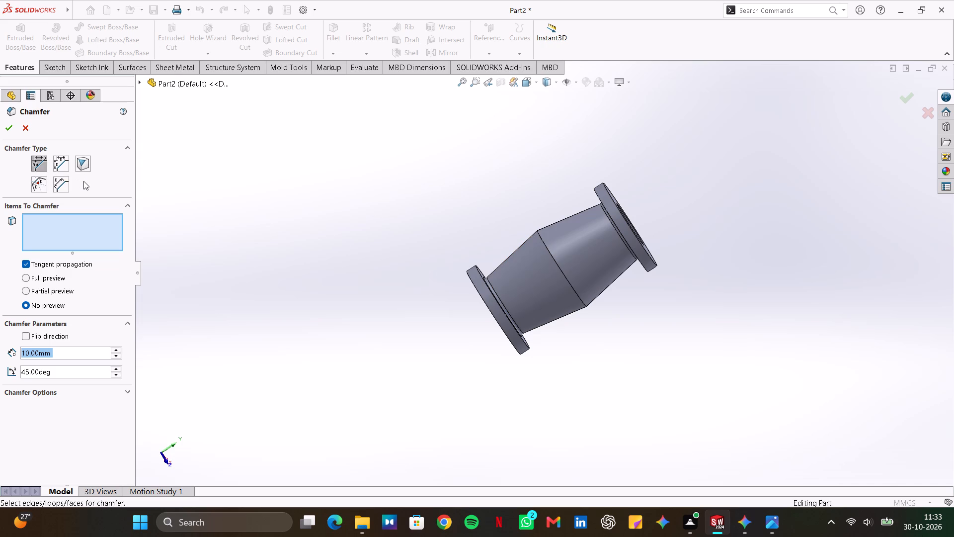
pyautogui.click(60, 277)
pyautogui.click(60, 289)
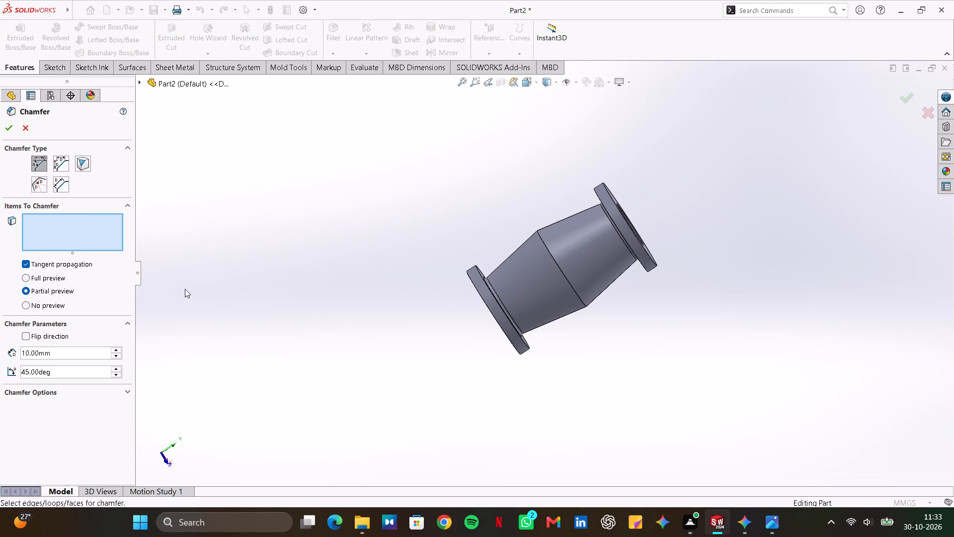
pyautogui.click(605, 188)
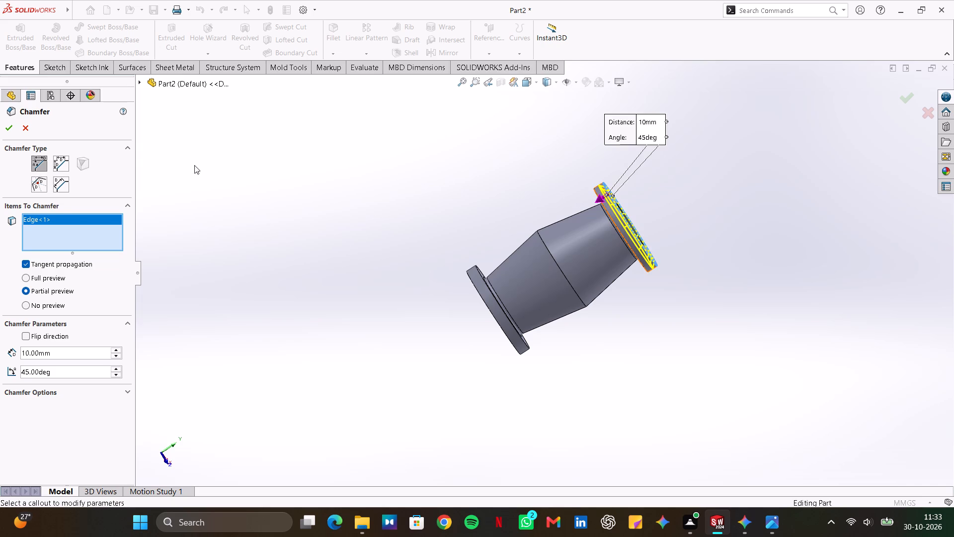
pyautogui.moveTo(59, 355); pyautogui.dragTo(33, 355)
pyautogui.moveTo(33, 355); pyautogui.dragTo(3, 355)
pyautogui.press('2')
pyautogui.press('Return')
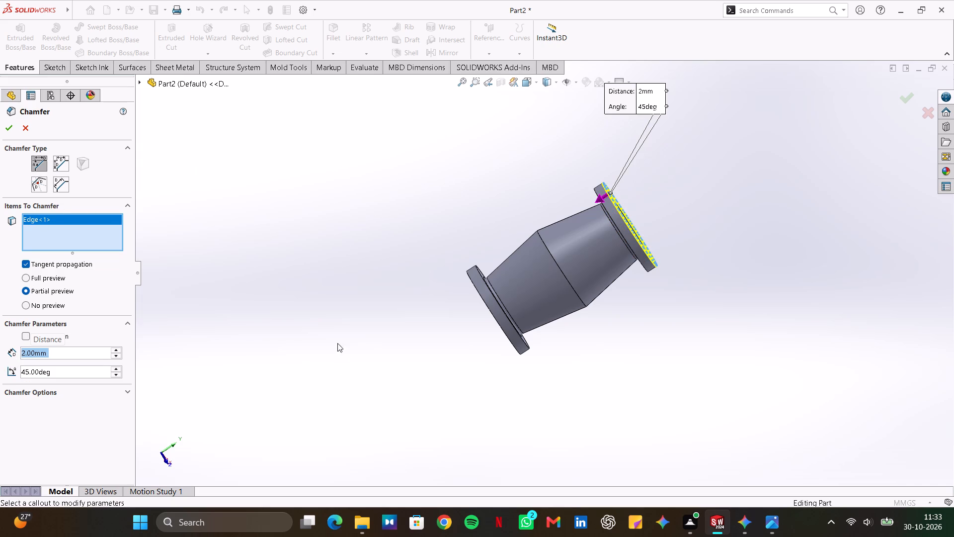
pyautogui.click(53, 279)
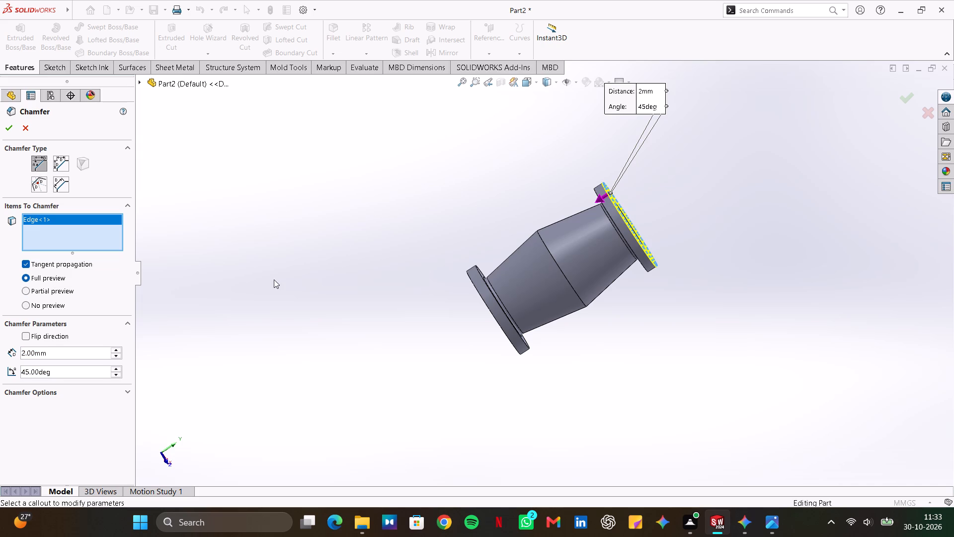
pyautogui.moveTo(714, 226); pyautogui.dragTo(625, 186, button='middle')
pyautogui.moveTo(714, 226); pyautogui.dragTo(625, 186)
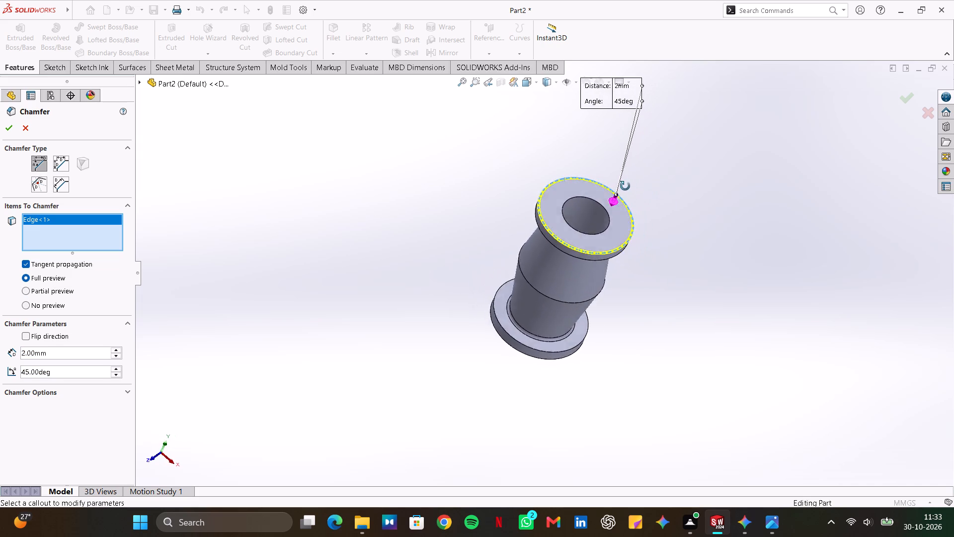
pyautogui.moveTo(625, 186); pyautogui.dragTo(535, 196, button='middle')
pyautogui.moveTo(625, 186); pyautogui.dragTo(535, 196)
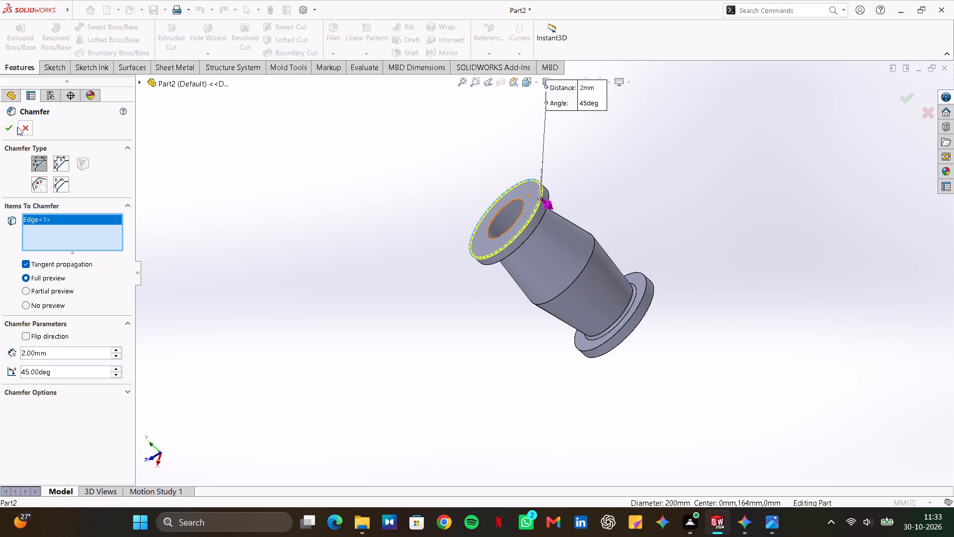
pyautogui.click(6, 130)
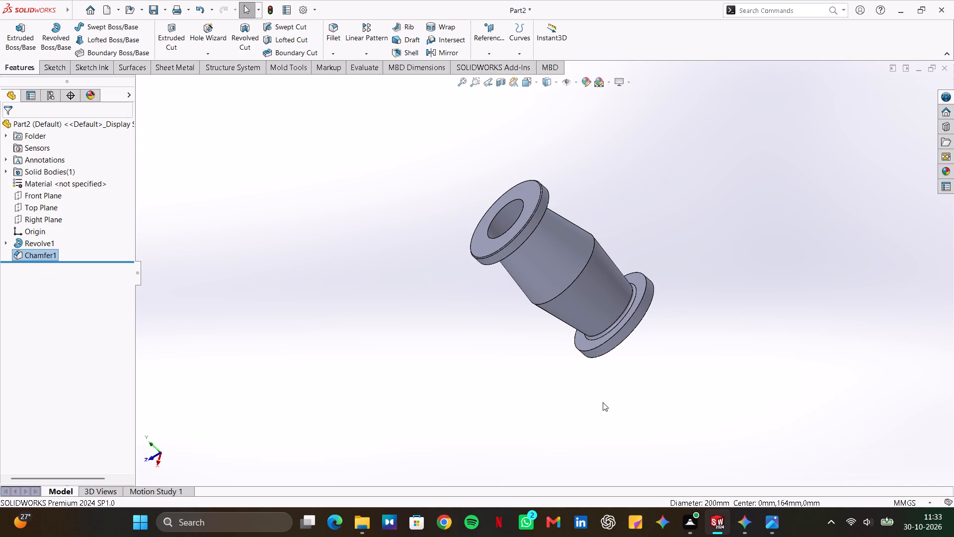
# Chamfer the outer circular edge of the lower flange's end face at 2 mm × 45°.
pyautogui.moveTo(684, 366); pyautogui.dragTo(560, 299, button='middle')
pyautogui.scroll(1, 684, 366)
pyautogui.moveTo(684, 366); pyautogui.dragTo(560, 299)
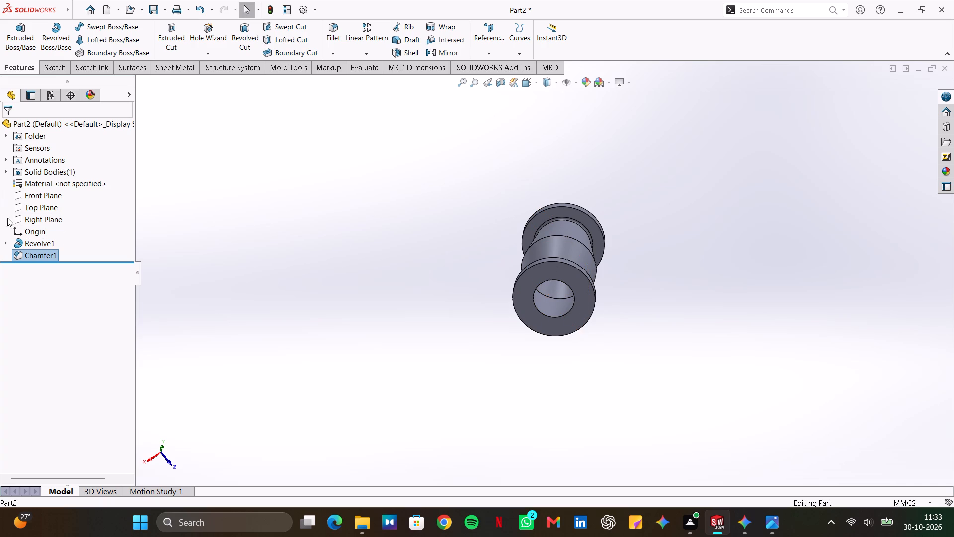
pyautogui.click(326, 51)
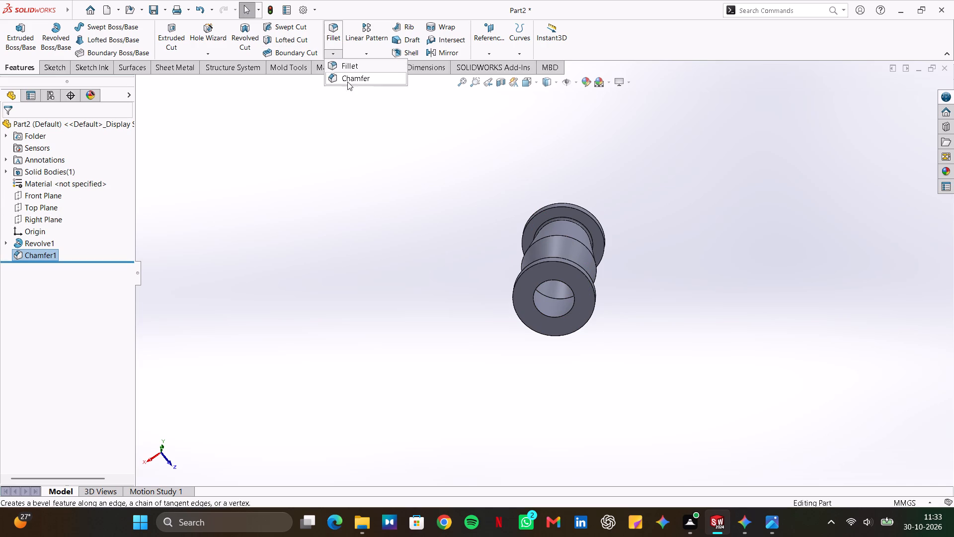
pyautogui.click(352, 79)
pyautogui.click(572, 267)
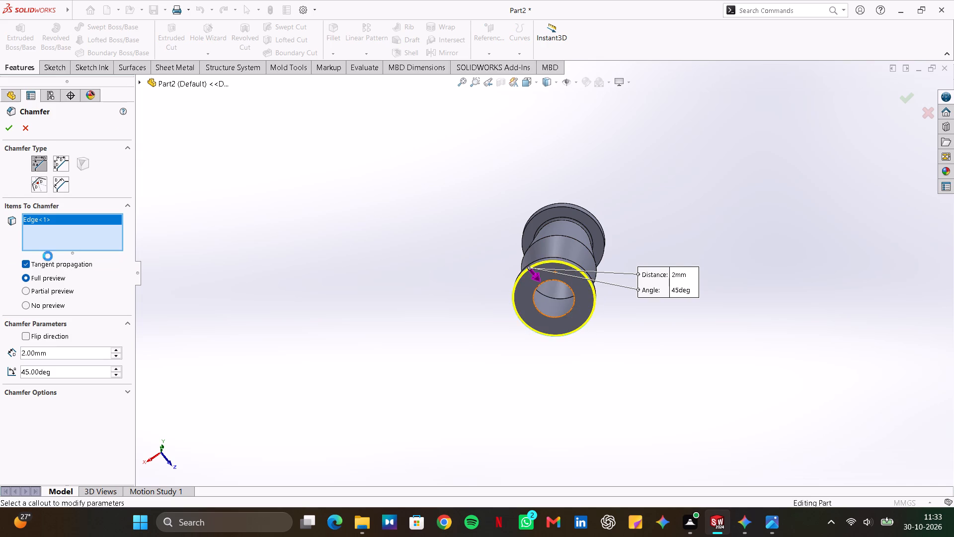
pyautogui.press('Return')
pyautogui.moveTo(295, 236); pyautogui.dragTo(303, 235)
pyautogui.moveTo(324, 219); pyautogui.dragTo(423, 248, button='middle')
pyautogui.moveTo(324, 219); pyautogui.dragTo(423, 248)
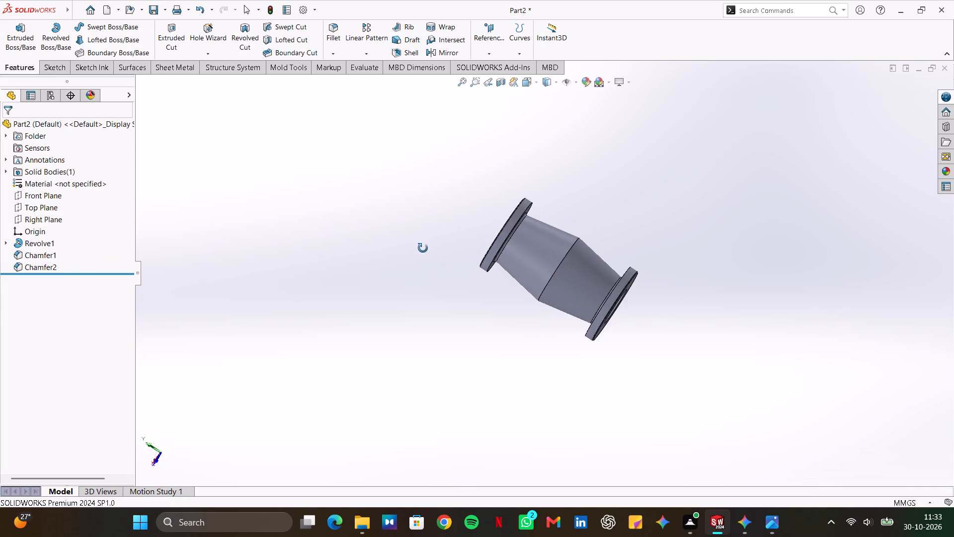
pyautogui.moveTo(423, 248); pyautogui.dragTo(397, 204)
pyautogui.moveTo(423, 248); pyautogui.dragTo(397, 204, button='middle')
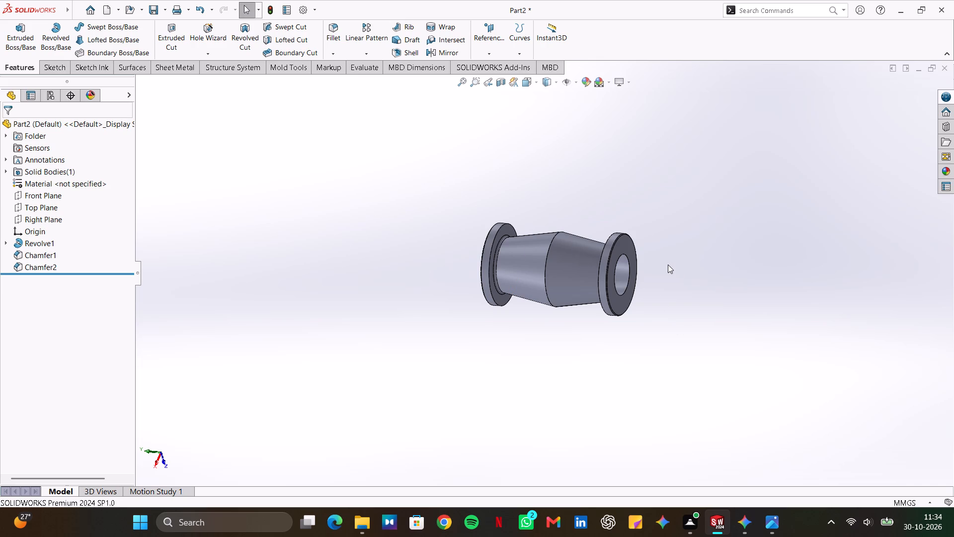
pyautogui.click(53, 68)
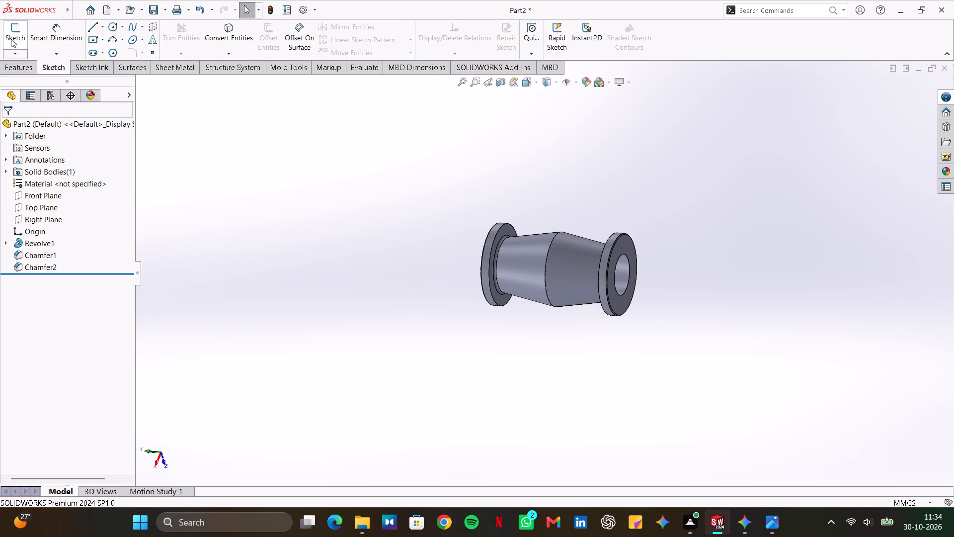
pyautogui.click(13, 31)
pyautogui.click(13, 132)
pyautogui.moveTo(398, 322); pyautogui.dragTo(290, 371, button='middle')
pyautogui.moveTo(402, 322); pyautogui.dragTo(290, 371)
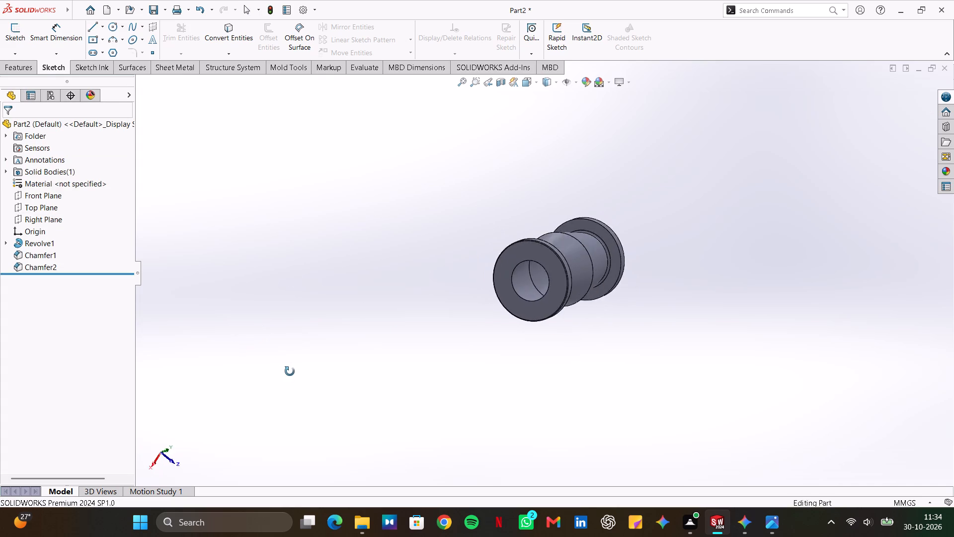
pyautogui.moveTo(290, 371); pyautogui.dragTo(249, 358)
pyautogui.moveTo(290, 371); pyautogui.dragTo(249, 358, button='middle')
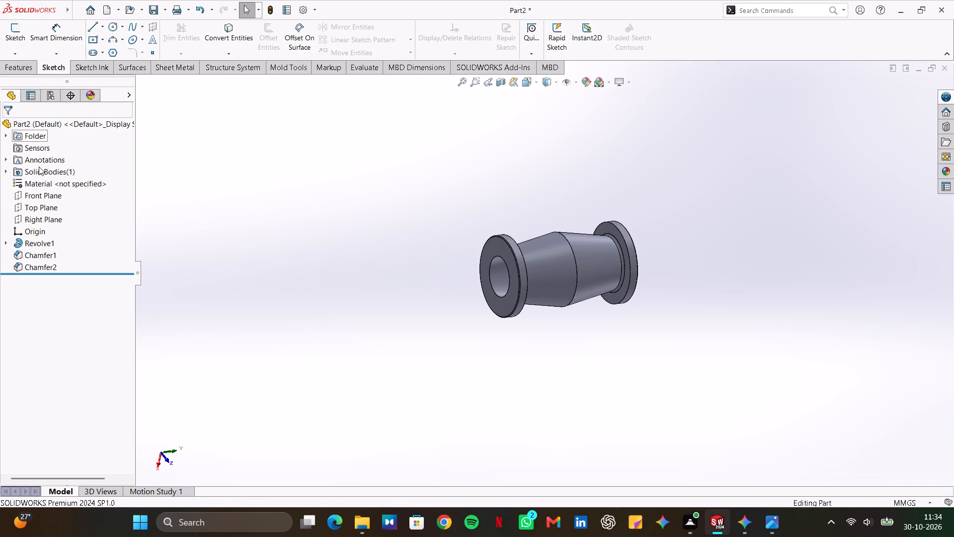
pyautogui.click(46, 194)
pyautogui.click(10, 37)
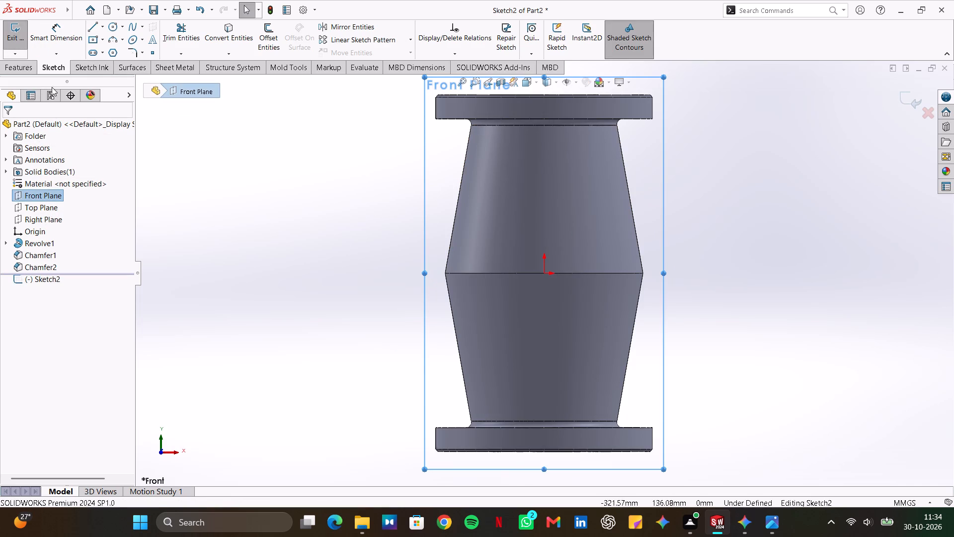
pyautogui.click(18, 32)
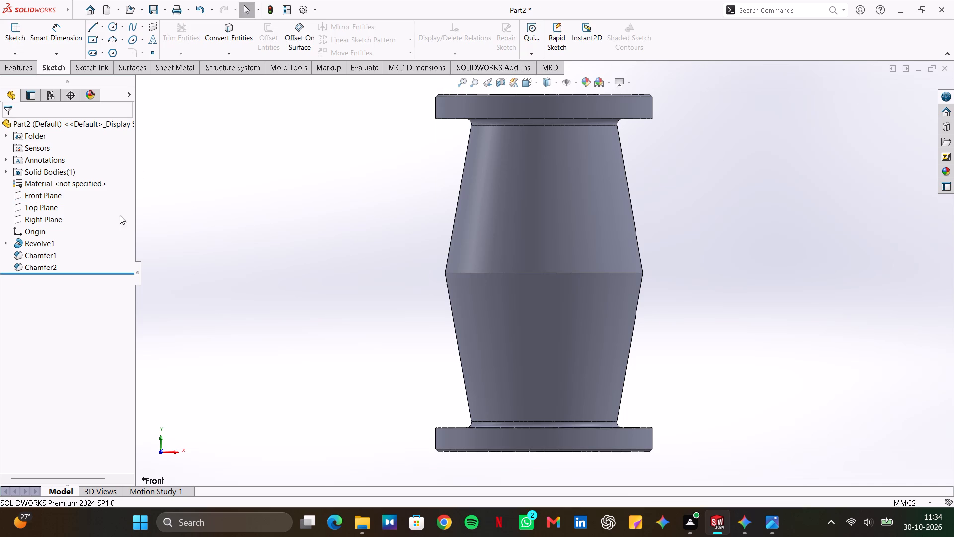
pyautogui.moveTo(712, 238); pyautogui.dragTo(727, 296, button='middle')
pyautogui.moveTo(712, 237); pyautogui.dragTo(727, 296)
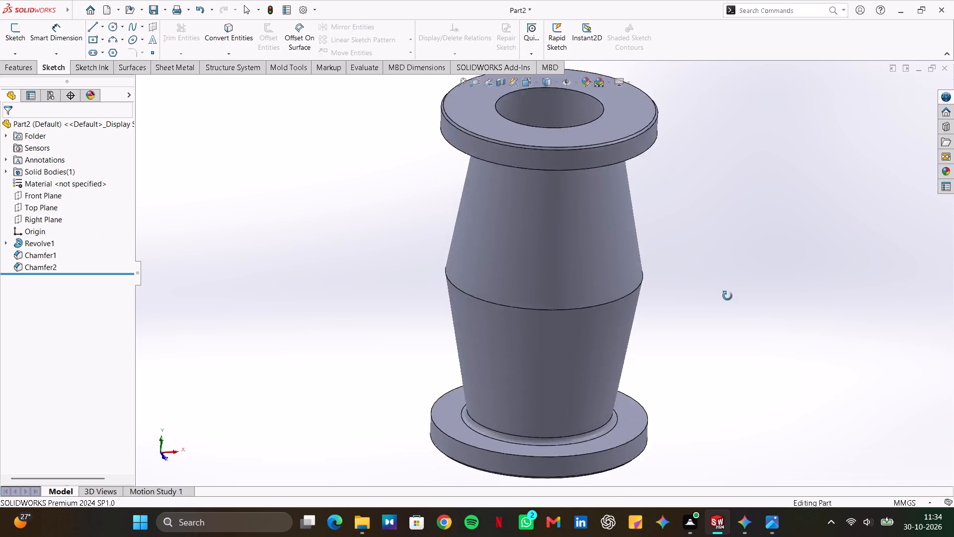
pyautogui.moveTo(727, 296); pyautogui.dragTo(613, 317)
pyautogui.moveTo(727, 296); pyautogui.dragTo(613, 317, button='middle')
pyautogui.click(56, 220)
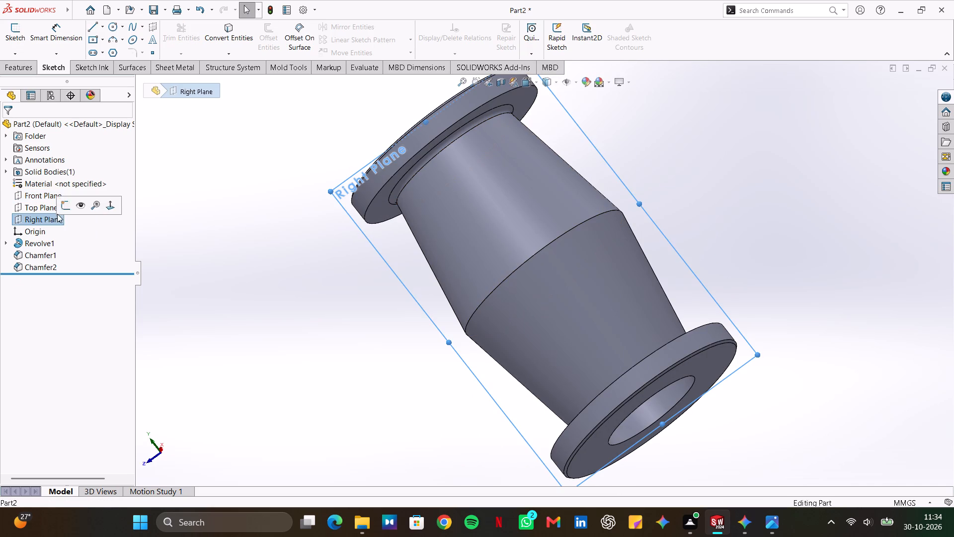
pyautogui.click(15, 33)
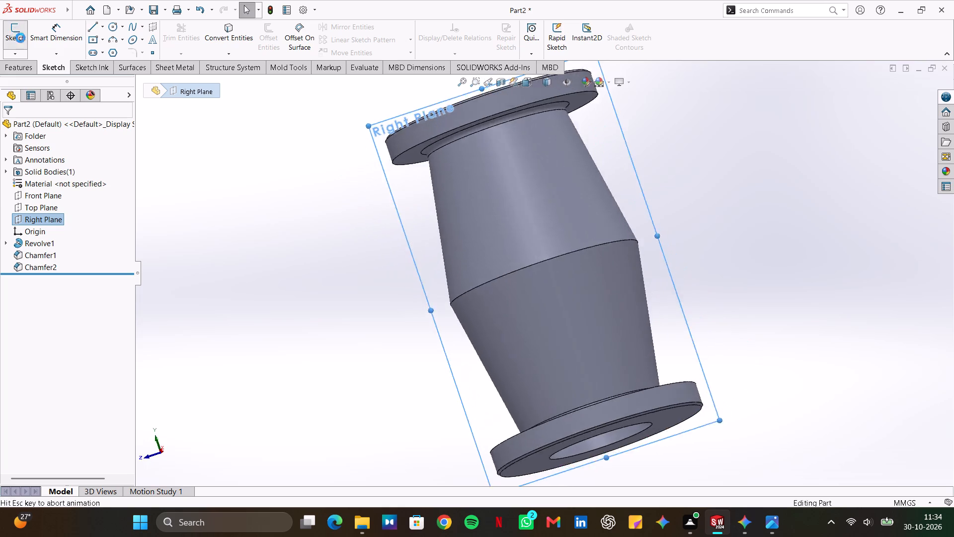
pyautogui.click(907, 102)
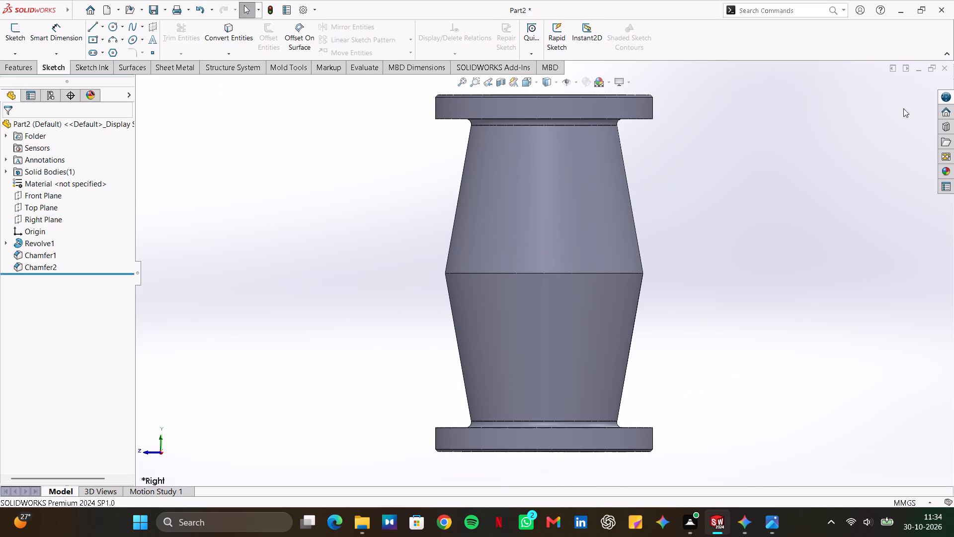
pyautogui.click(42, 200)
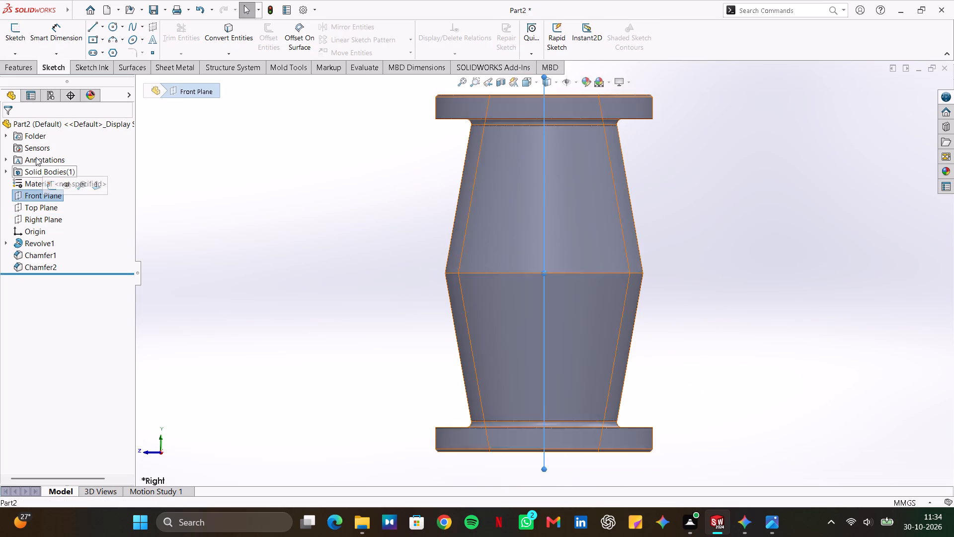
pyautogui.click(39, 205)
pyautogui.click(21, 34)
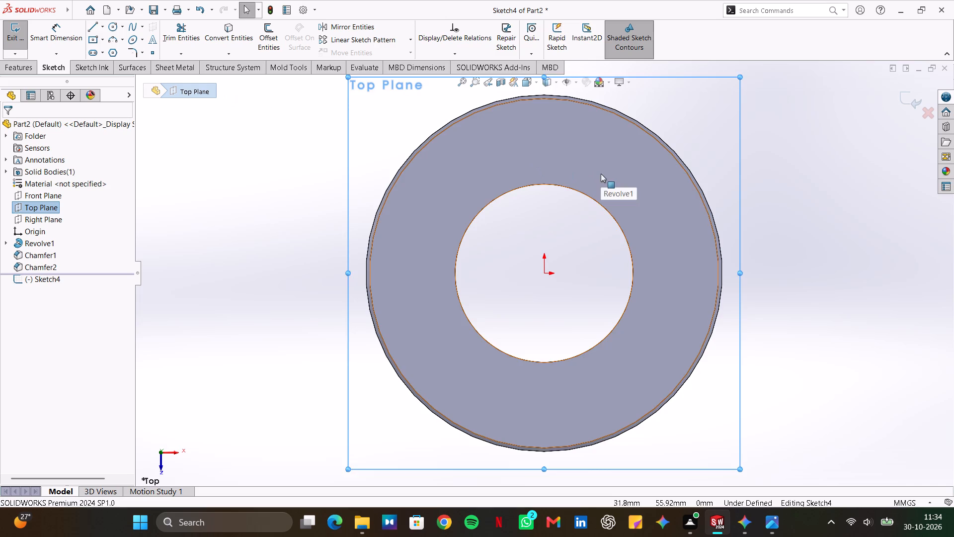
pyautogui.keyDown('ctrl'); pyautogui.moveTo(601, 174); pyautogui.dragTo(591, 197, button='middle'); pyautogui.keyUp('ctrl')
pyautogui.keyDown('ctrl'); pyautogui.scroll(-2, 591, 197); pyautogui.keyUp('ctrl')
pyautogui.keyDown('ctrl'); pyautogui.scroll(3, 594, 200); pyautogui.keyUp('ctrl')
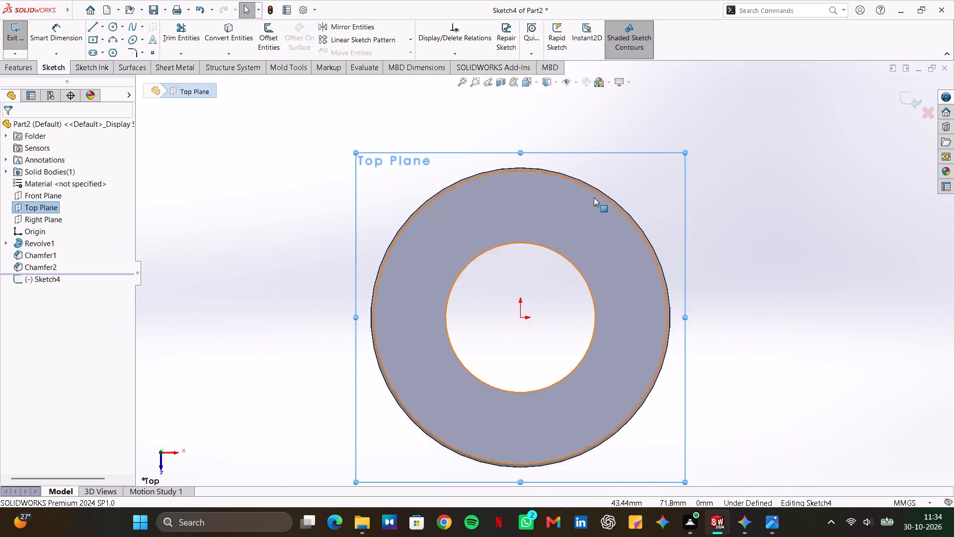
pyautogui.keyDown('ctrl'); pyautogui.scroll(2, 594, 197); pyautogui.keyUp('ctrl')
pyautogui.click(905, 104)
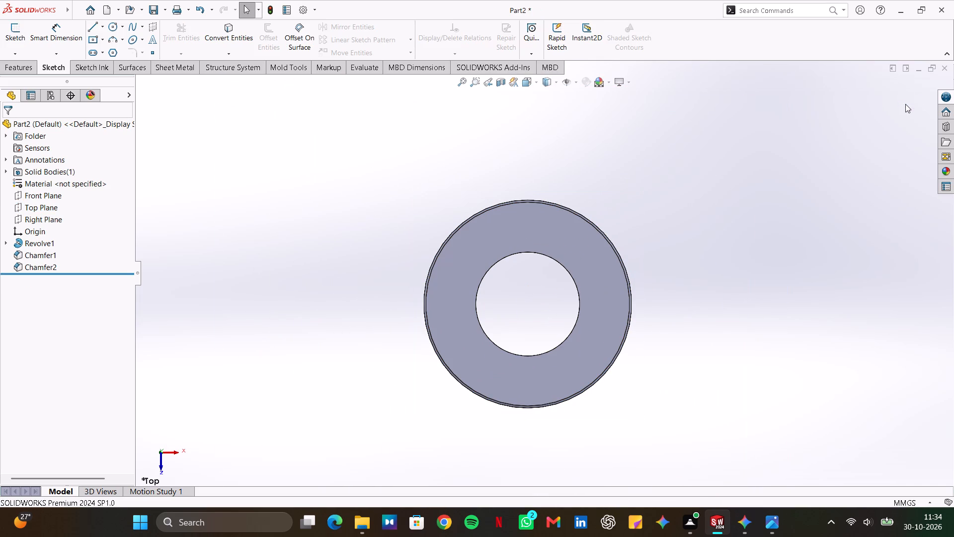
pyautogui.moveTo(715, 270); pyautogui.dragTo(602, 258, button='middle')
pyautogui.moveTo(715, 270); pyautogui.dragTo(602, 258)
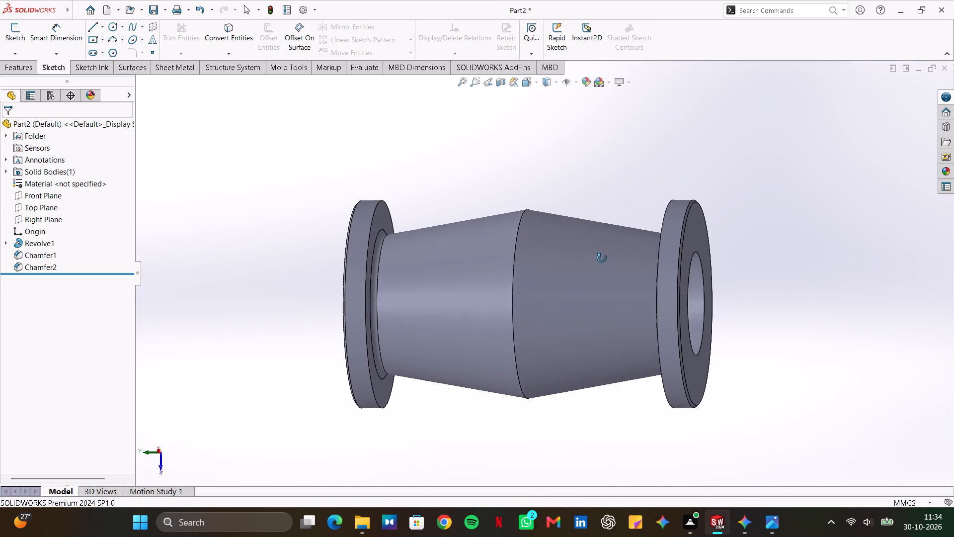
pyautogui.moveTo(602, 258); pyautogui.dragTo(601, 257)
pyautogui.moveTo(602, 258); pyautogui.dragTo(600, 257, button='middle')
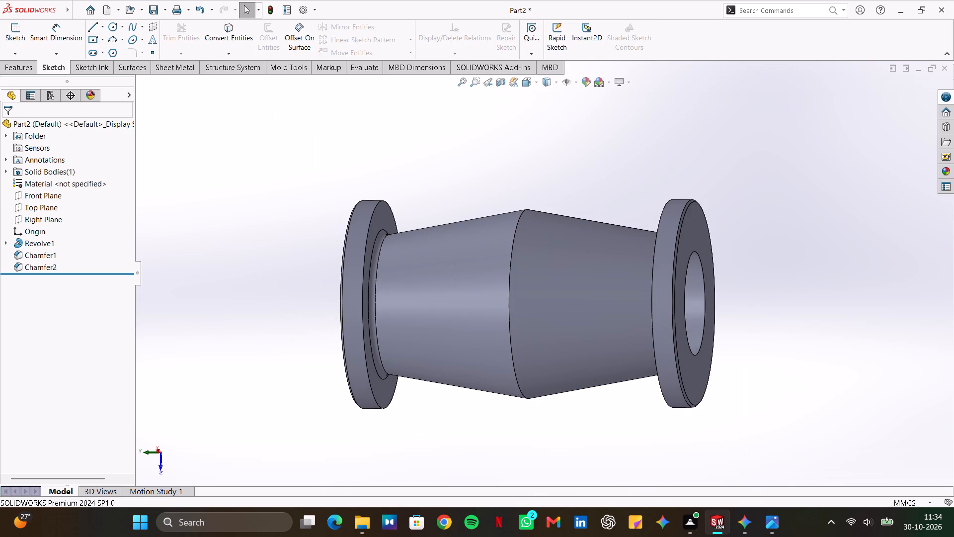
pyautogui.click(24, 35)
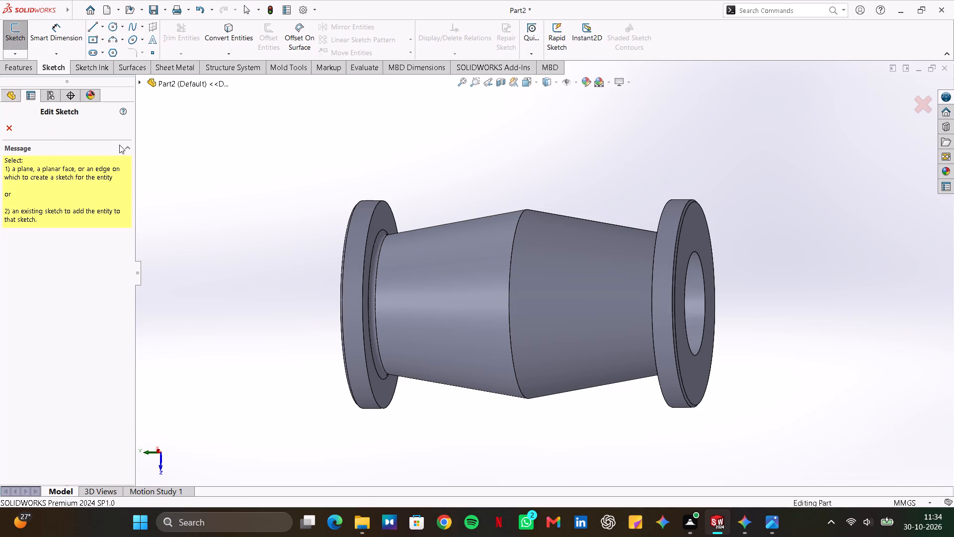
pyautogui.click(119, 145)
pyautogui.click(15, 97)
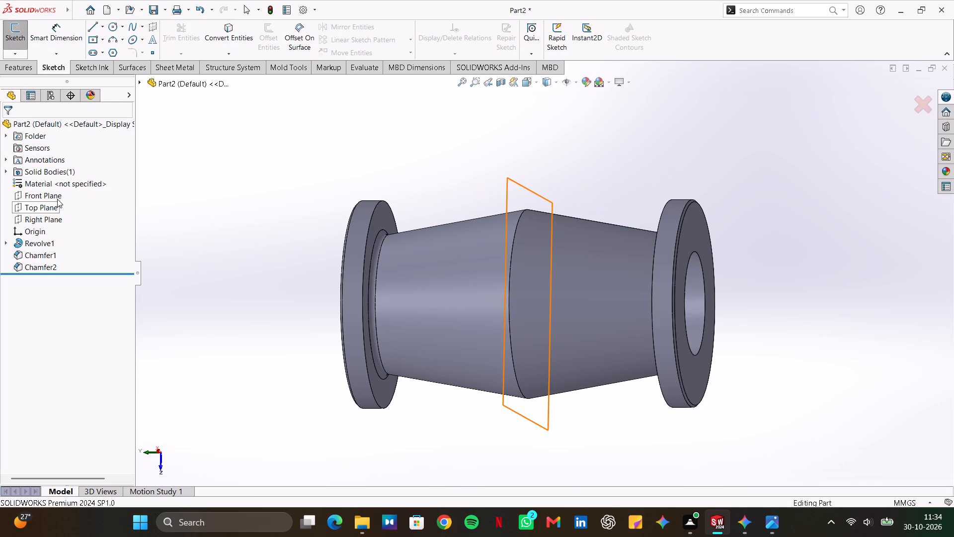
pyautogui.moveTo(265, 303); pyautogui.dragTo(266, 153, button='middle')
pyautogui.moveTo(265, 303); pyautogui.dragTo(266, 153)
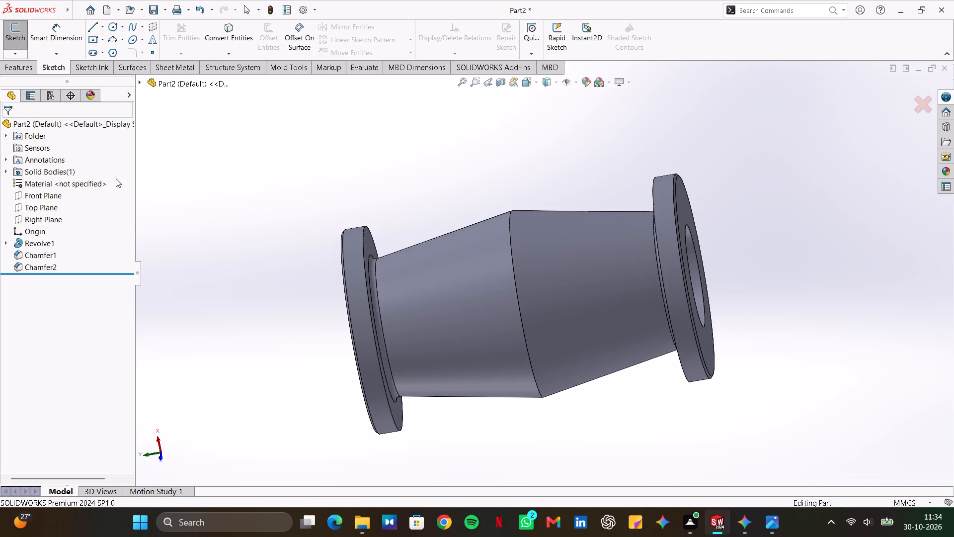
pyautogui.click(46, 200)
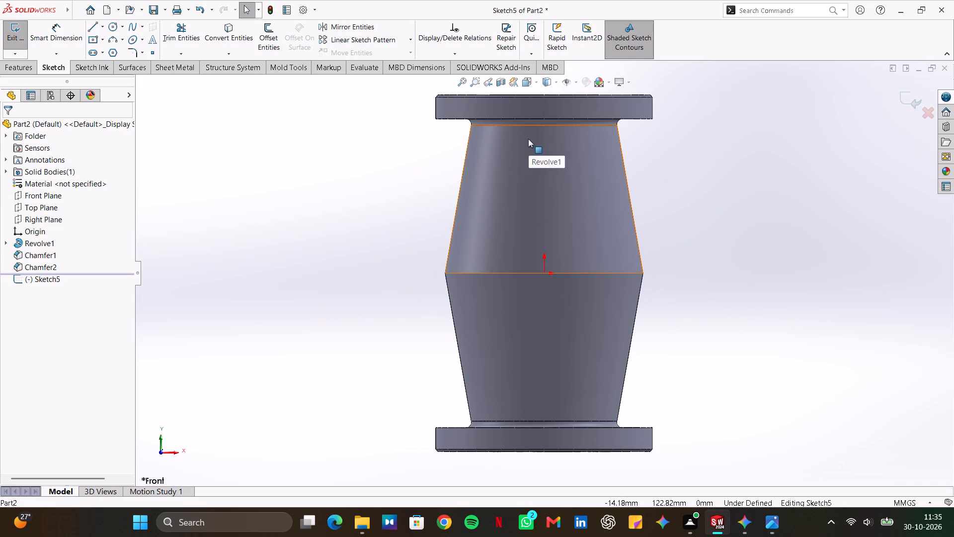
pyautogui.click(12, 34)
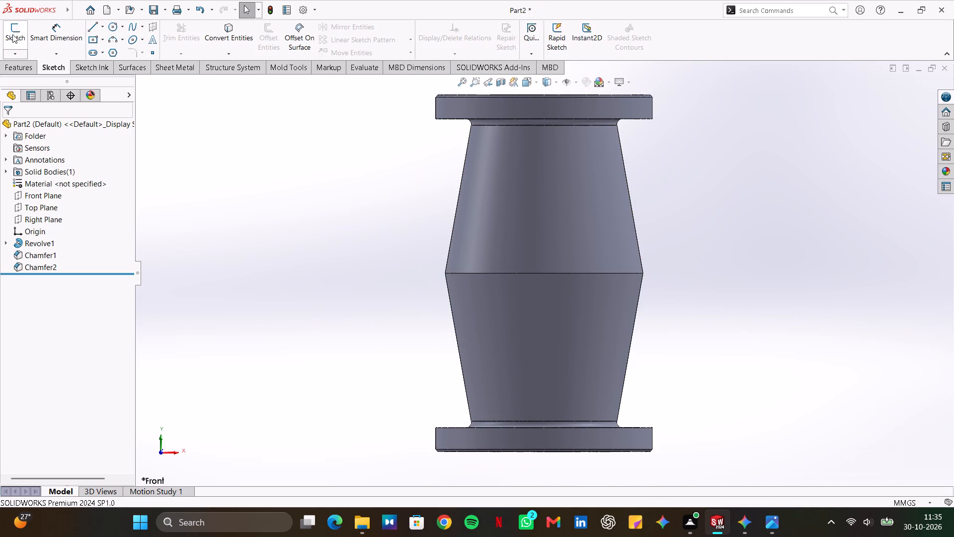
# Start a sketch on the Right Plane and draw a long horizontal centerline through the origin, extending well beyond both sides of the body.
pyautogui.click(19, 32)
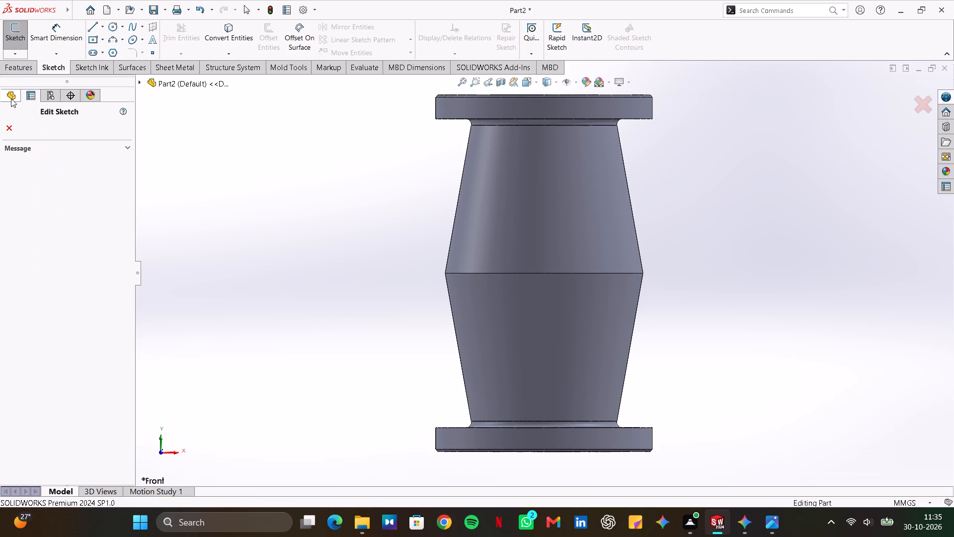
pyautogui.click(11, 98)
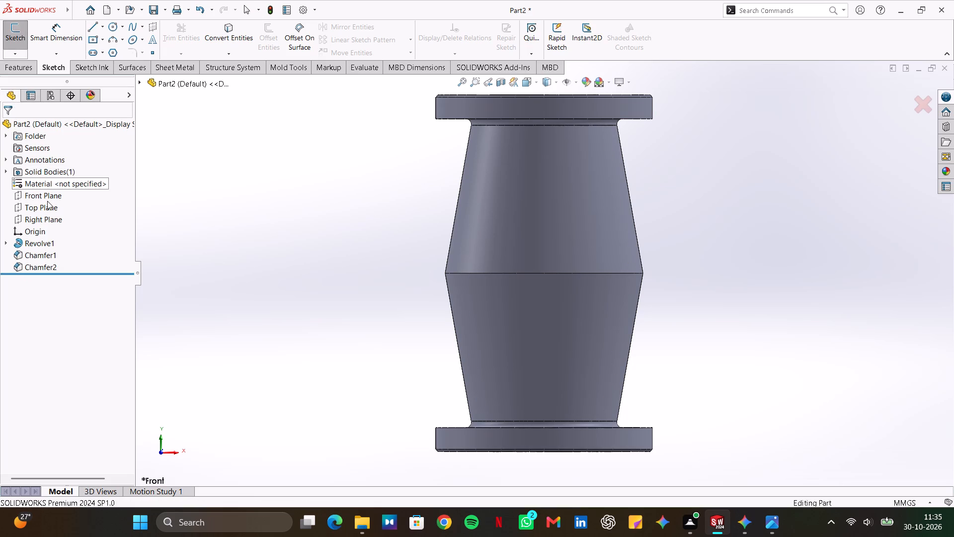
pyautogui.moveTo(738, 239); pyautogui.dragTo(597, 253, button='middle')
pyautogui.moveTo(738, 239); pyautogui.dragTo(597, 253)
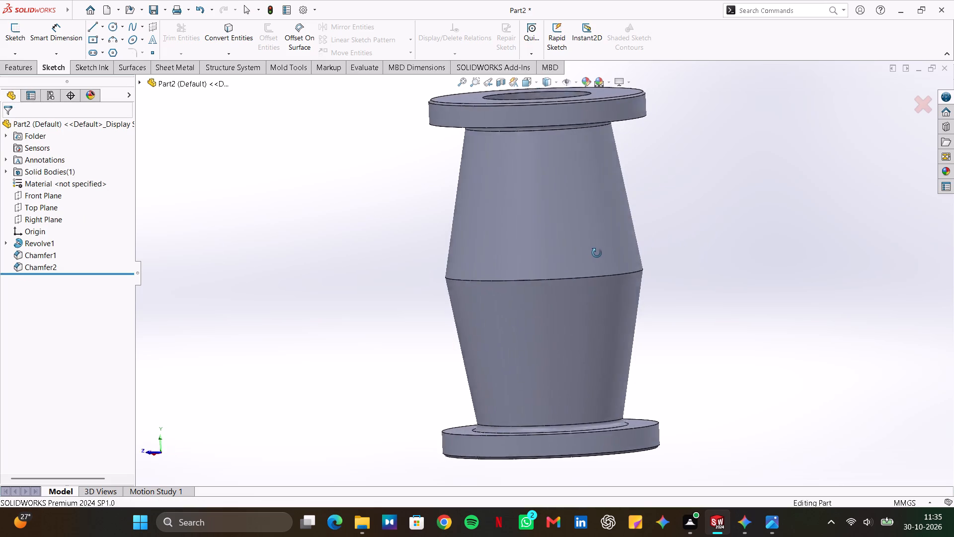
pyautogui.moveTo(597, 253); pyautogui.dragTo(434, 358)
pyautogui.moveTo(597, 253); pyautogui.dragTo(432, 357, button='middle')
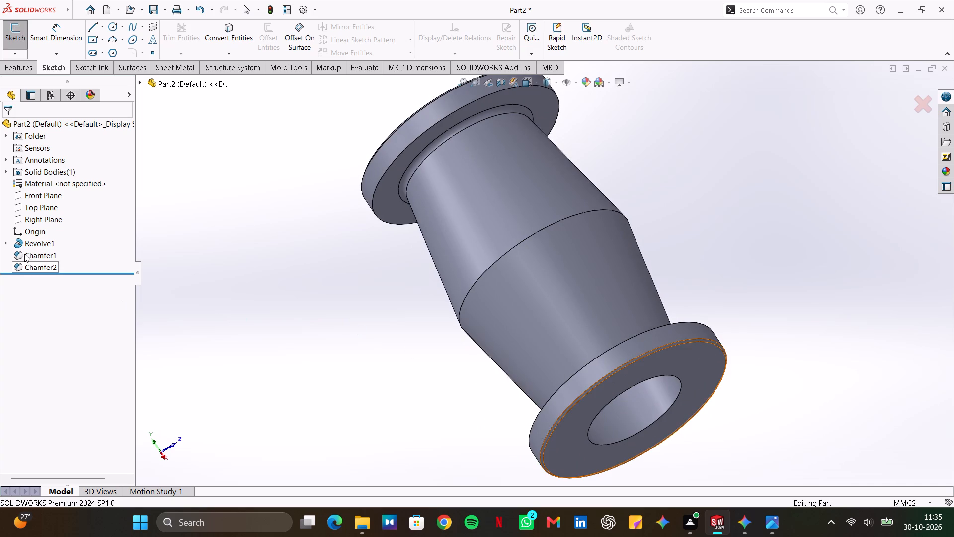
pyautogui.click(44, 221)
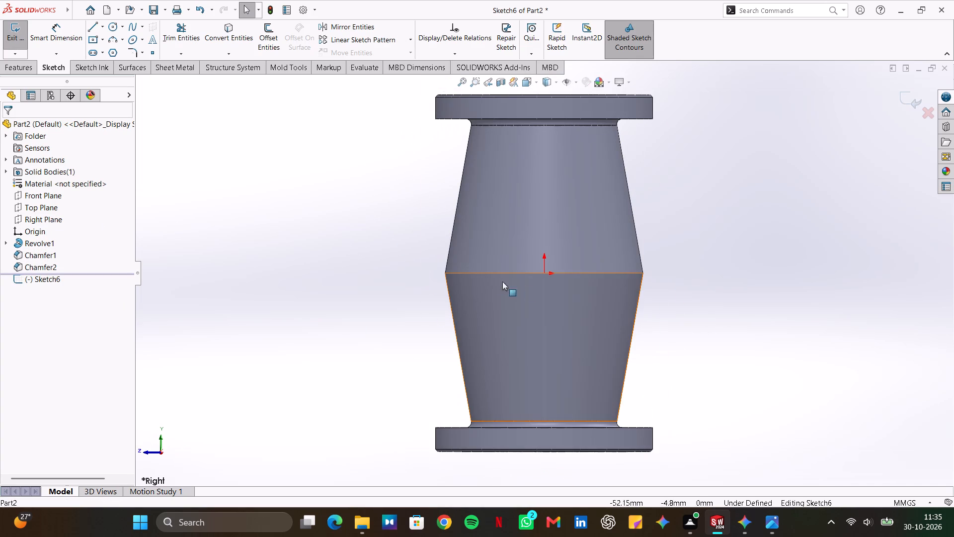
pyautogui.keyDown('ctrl'); pyautogui.moveTo(550, 219); pyautogui.dragTo(435, 217, button='middle'); pyautogui.keyUp('ctrl')
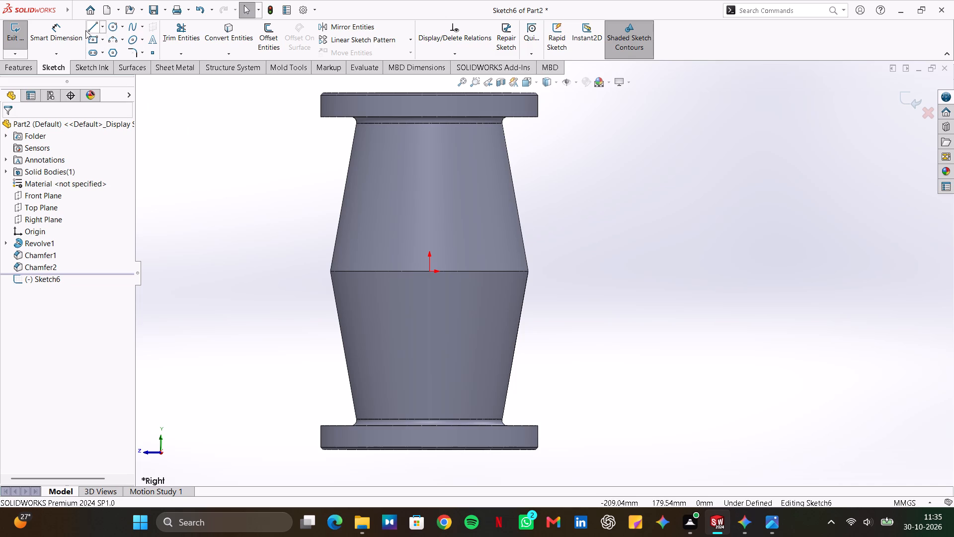
pyautogui.click(103, 24)
pyautogui.click(121, 53)
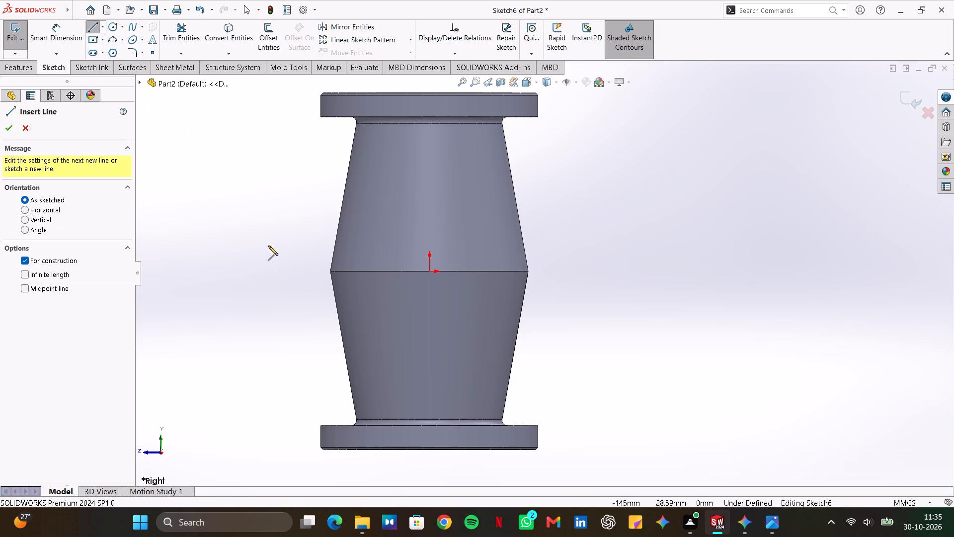
pyautogui.click(157, 272)
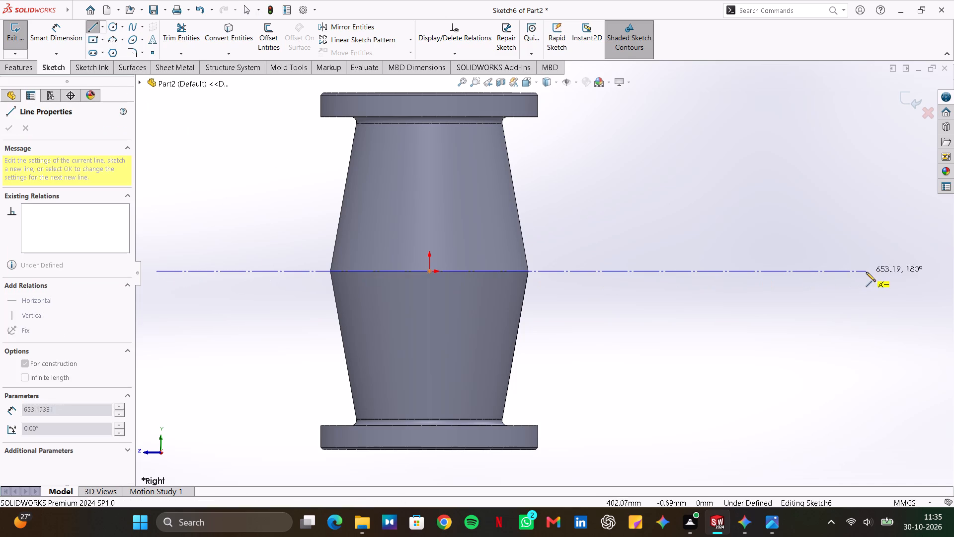
pyautogui.click(891, 274)
pyautogui.doubleClick(787, 231)
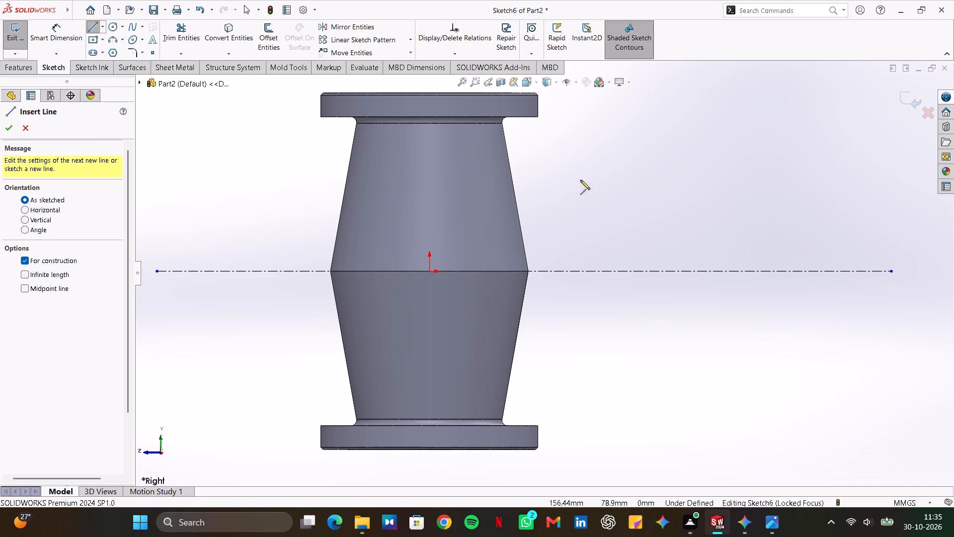
# Draw a vertical centerline about 352 mm long through the origin, from above the upper flange to below the lower flange.
pyautogui.click(428, 83)
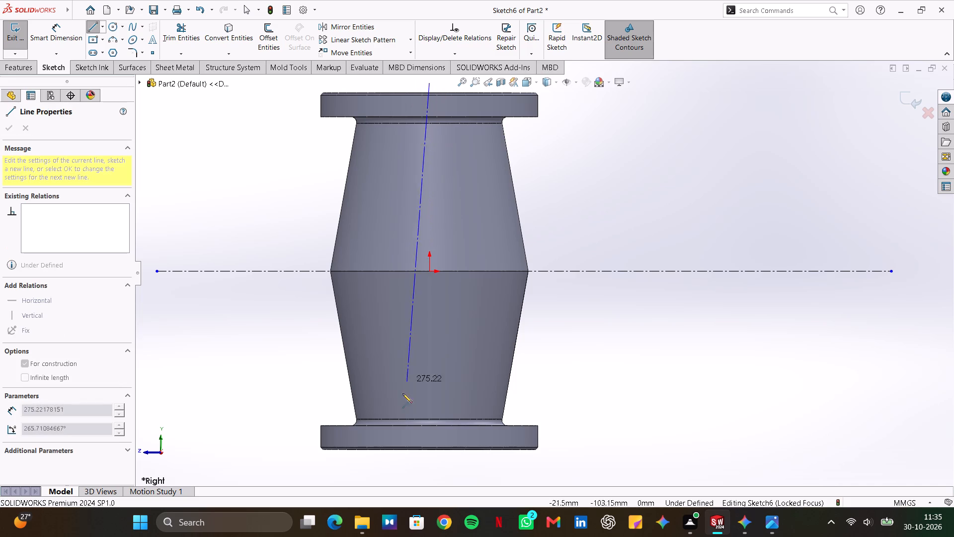
pyautogui.click(431, 466)
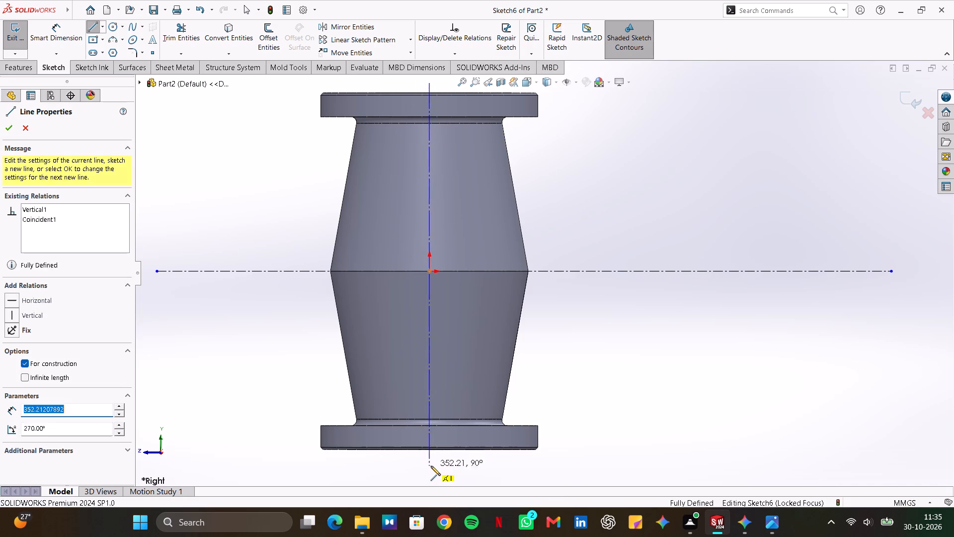
pyautogui.doubleClick(455, 470)
pyautogui.press('Escape')
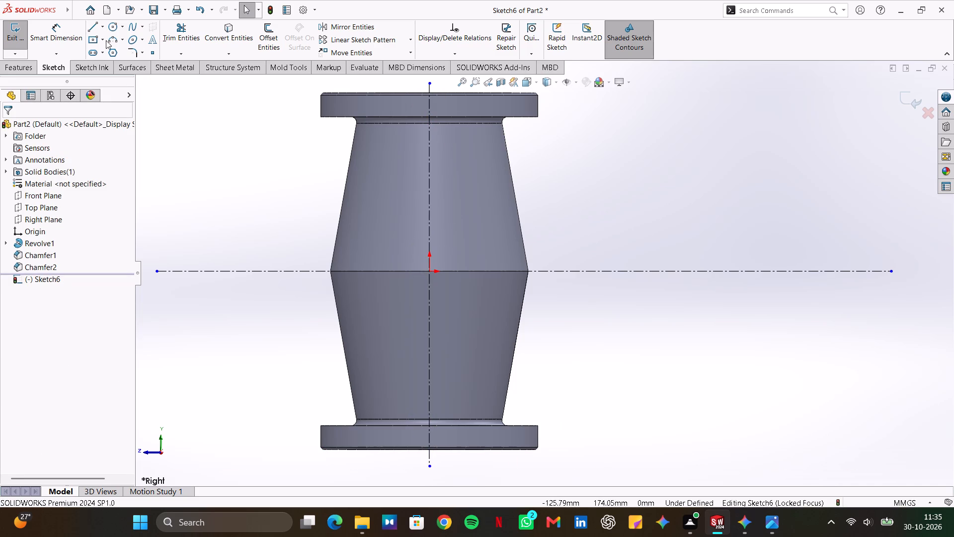
# Draw the side branch's flanged wall profile above the horizontal centerline: outer line about 160 mm, end face about 38 mm, inner line about 185 mm.
pyautogui.click(94, 25)
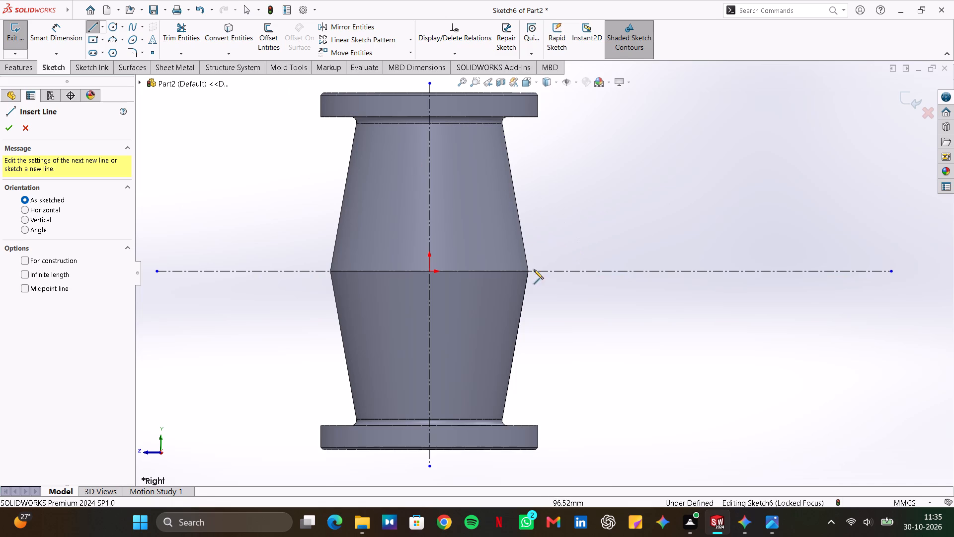
pyautogui.click(526, 245)
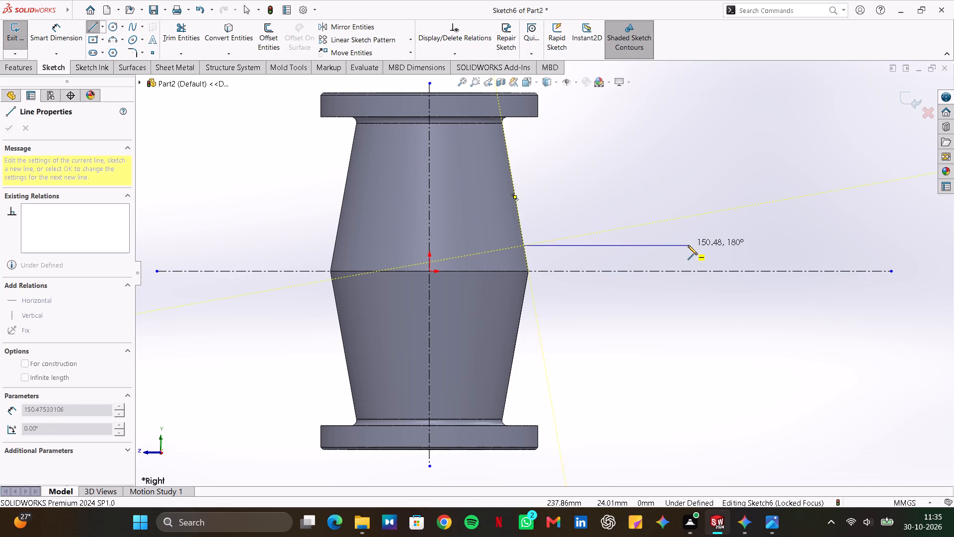
pyautogui.click(698, 245)
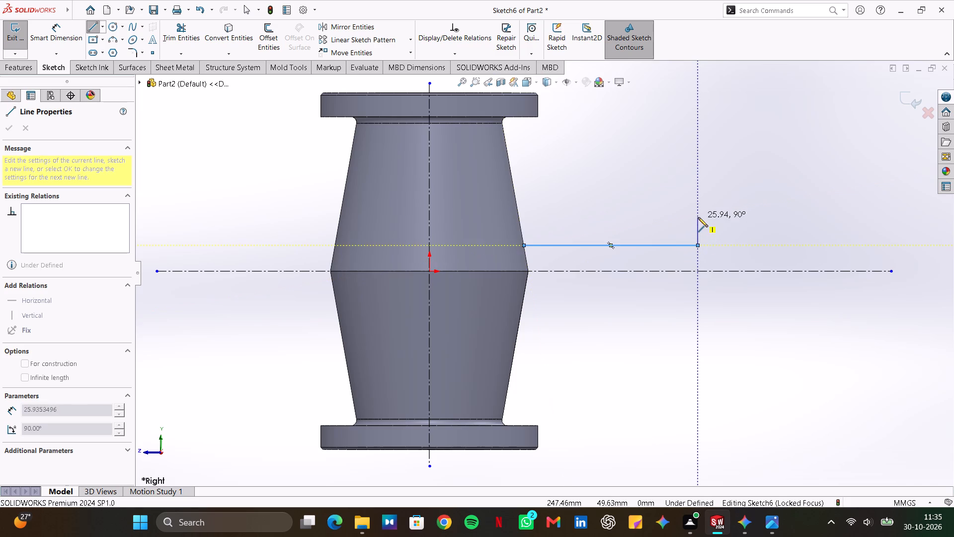
pyautogui.click(698, 216)
pyautogui.click(727, 216)
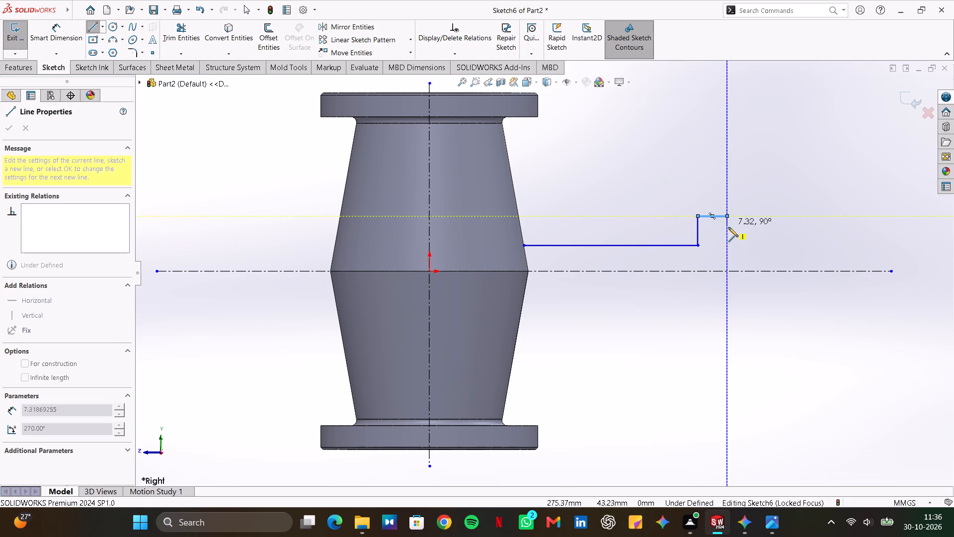
pyautogui.click(728, 258)
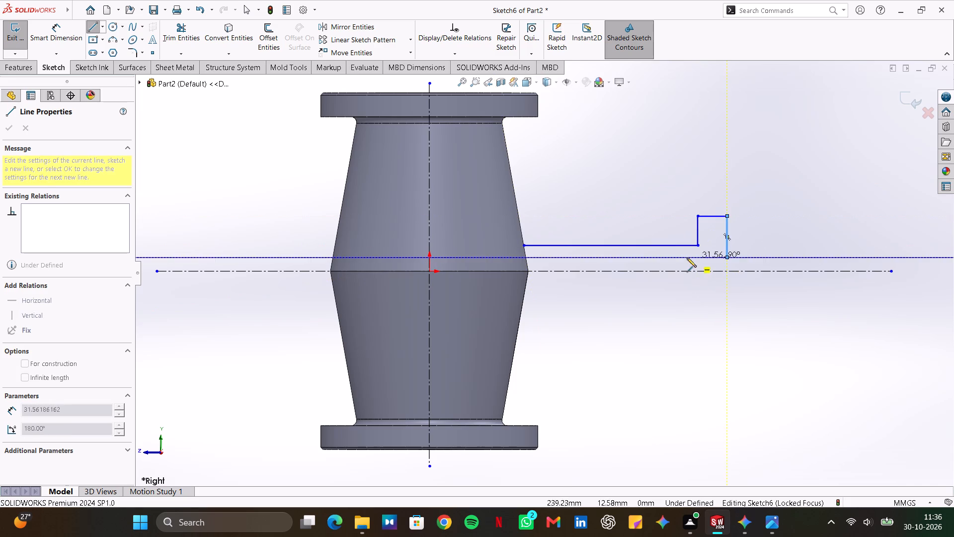
pyautogui.click(525, 258)
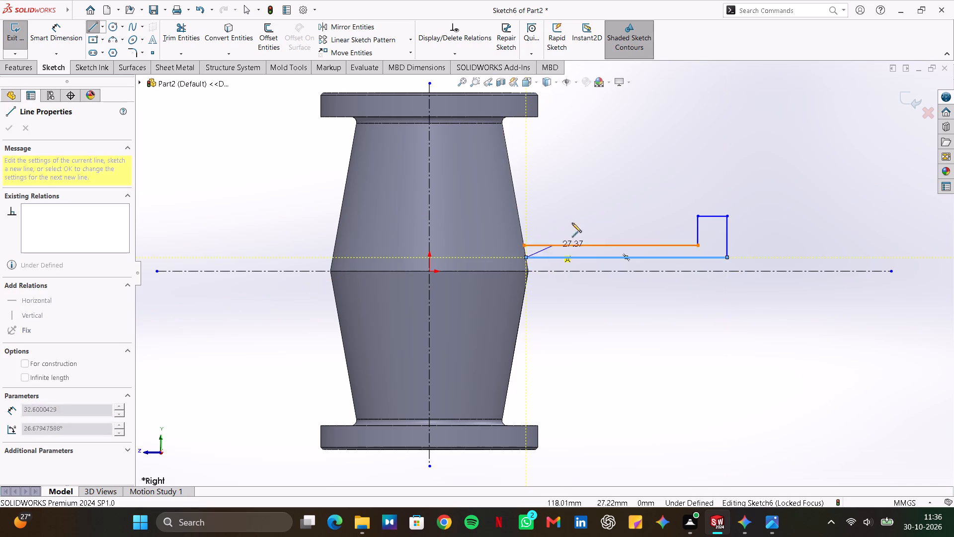
pyautogui.press('Escape')
pyautogui.press('Escape')
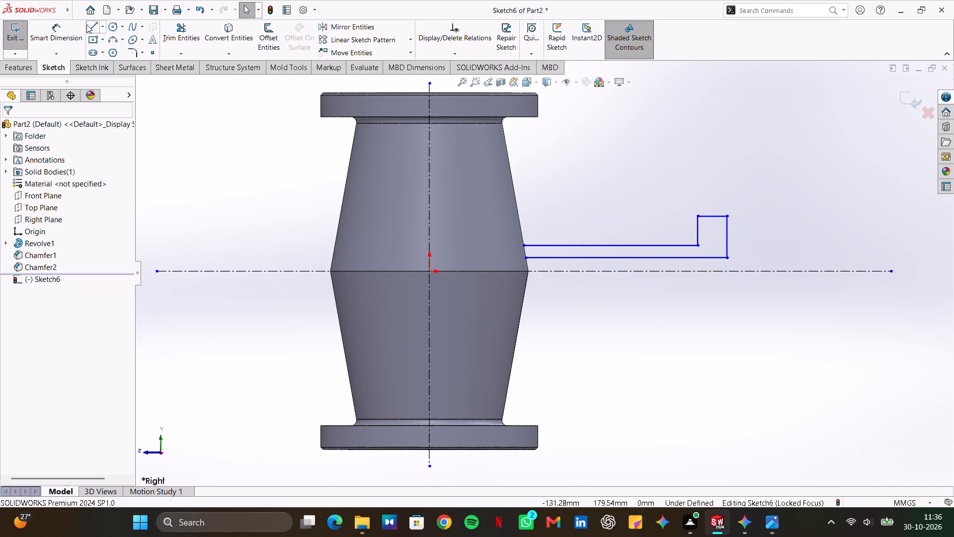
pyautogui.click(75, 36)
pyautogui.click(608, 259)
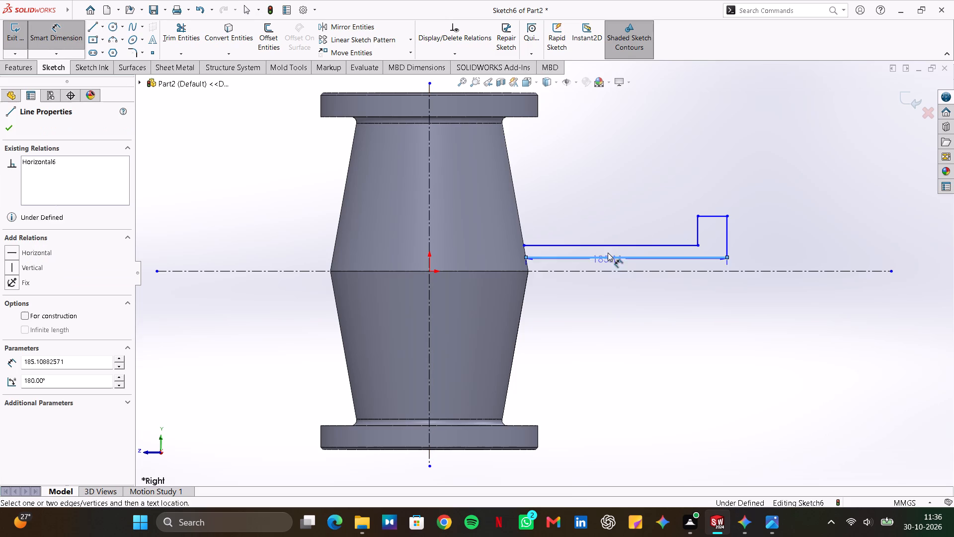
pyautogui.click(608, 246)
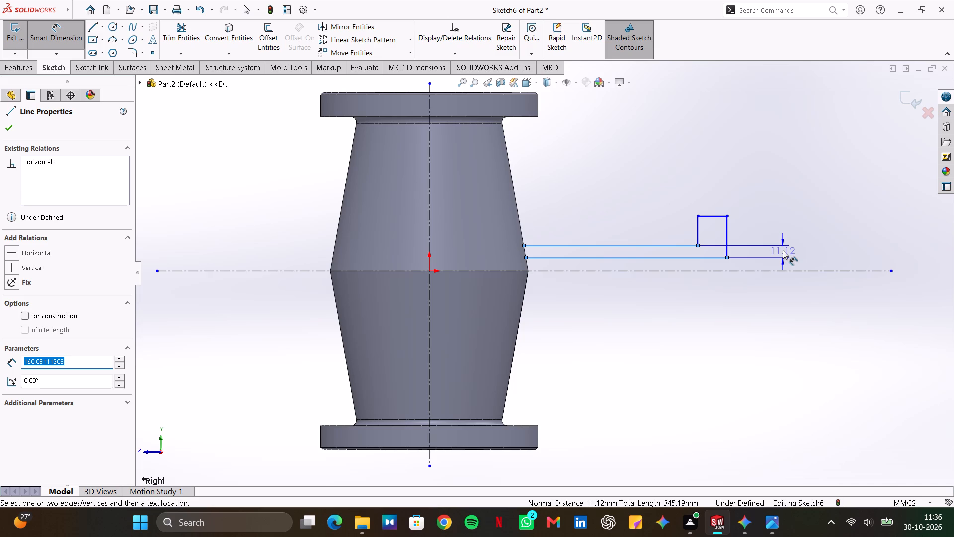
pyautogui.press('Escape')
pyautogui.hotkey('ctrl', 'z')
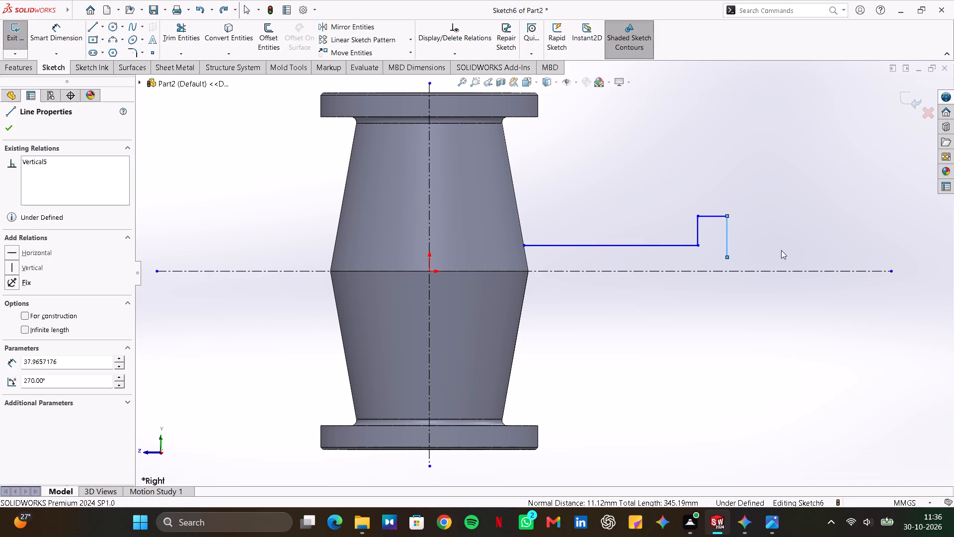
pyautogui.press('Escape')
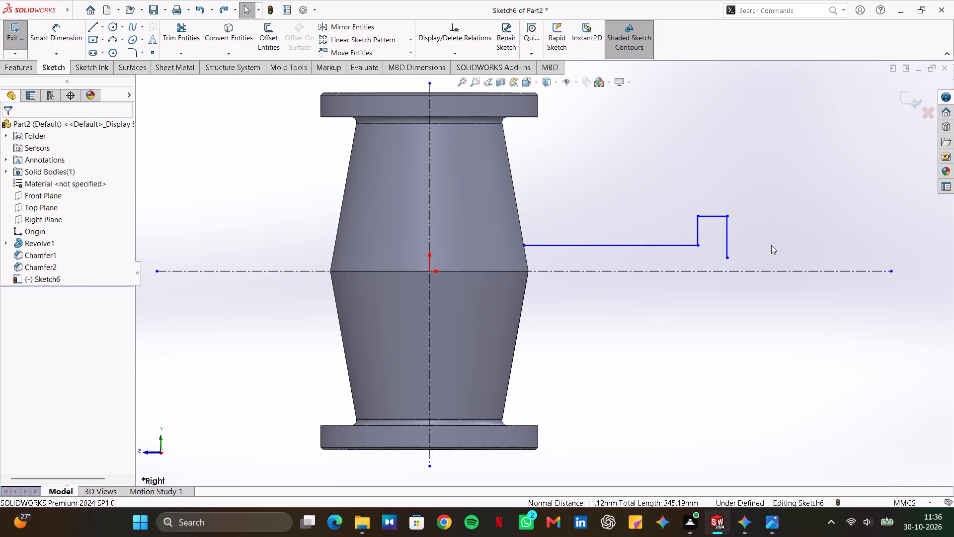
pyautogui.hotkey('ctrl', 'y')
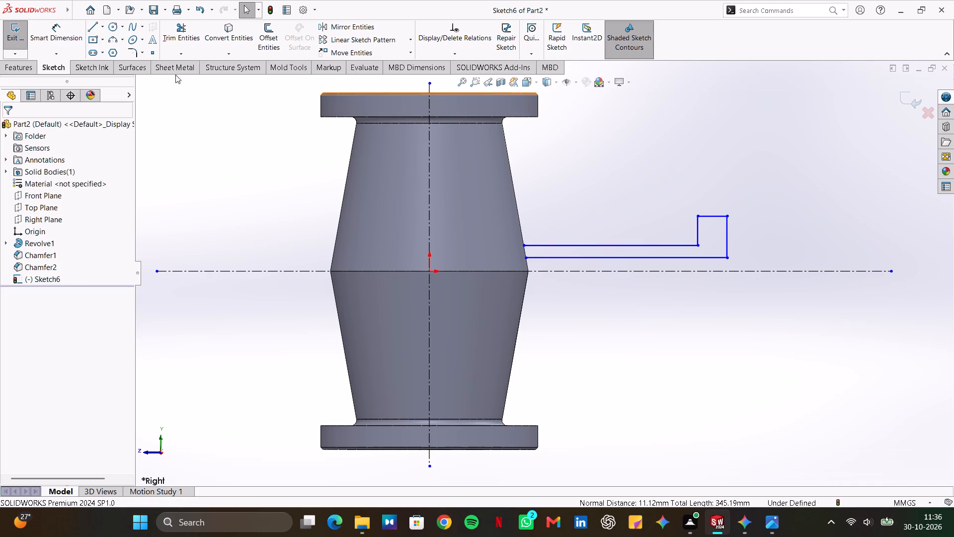
# Convert the body's upper tapered silhouette edge on the branch side into a sketch line.
pyautogui.click(517, 199)
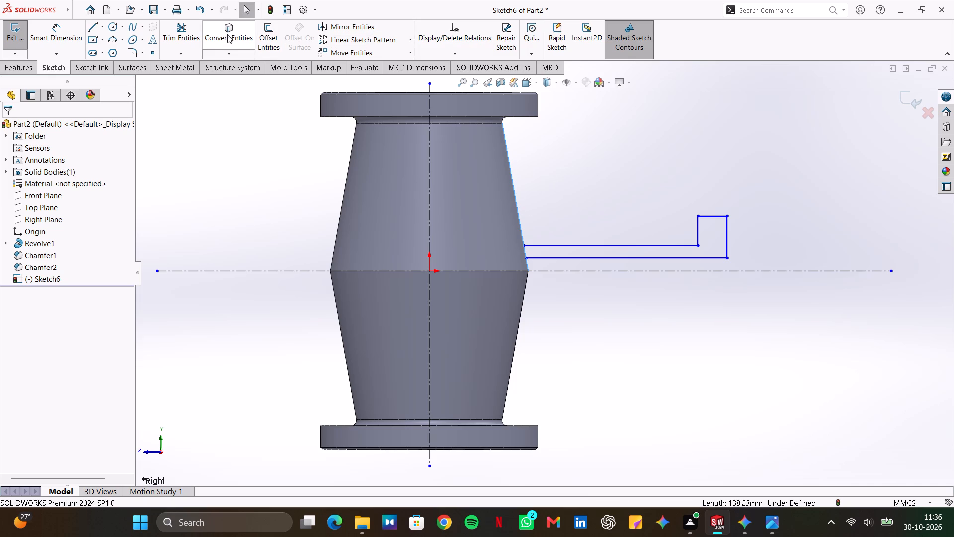
pyautogui.click(225, 34)
pyautogui.click(714, 167)
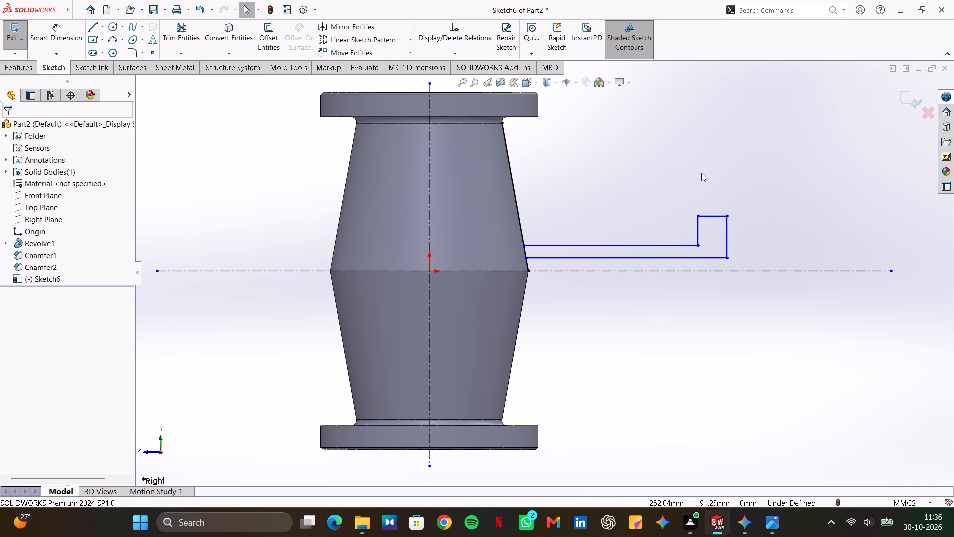
# Dimension the branch's outer horizontal line at 40 mm from the horizontal centerline.
pyautogui.click(63, 40)
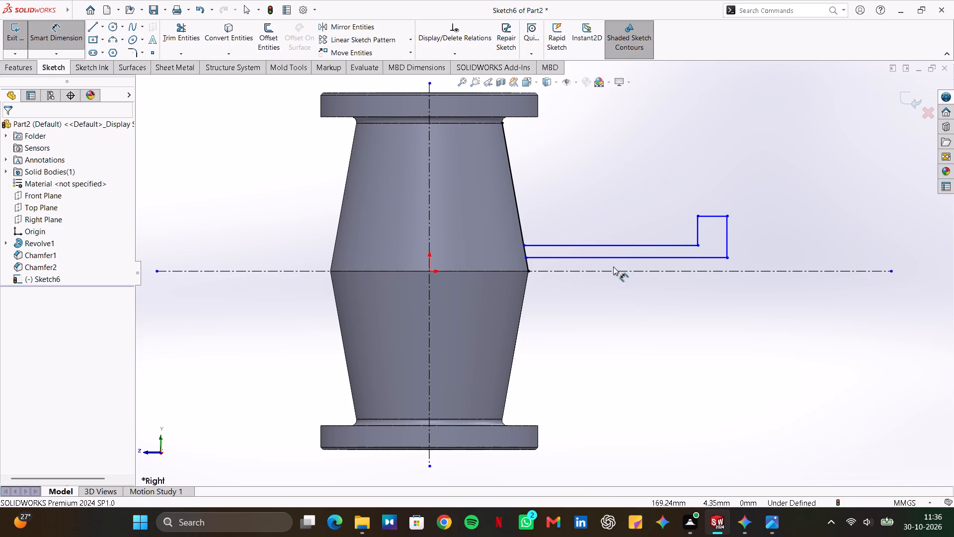
pyautogui.click(614, 272)
pyautogui.click(615, 246)
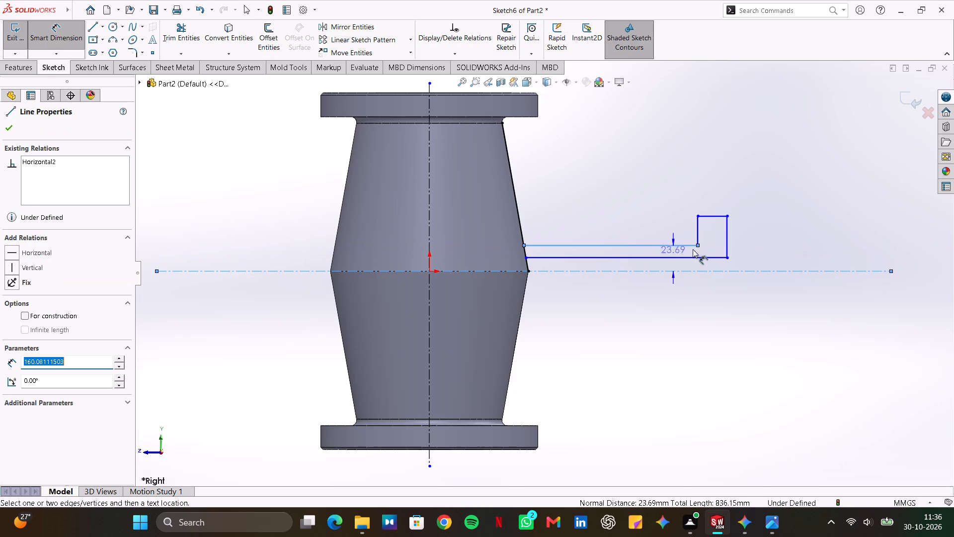
pyautogui.click(780, 255)
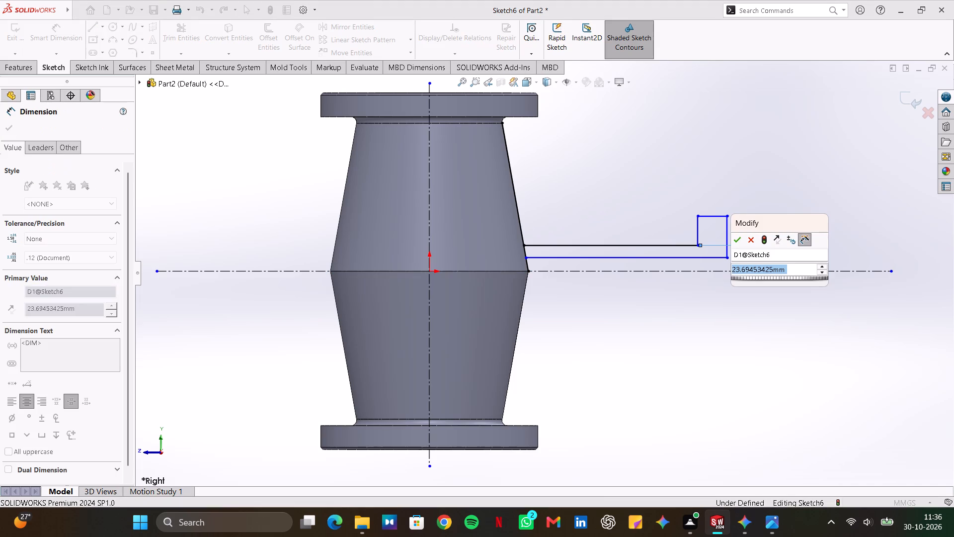
pyautogui.write('40')
pyautogui.press('Return')
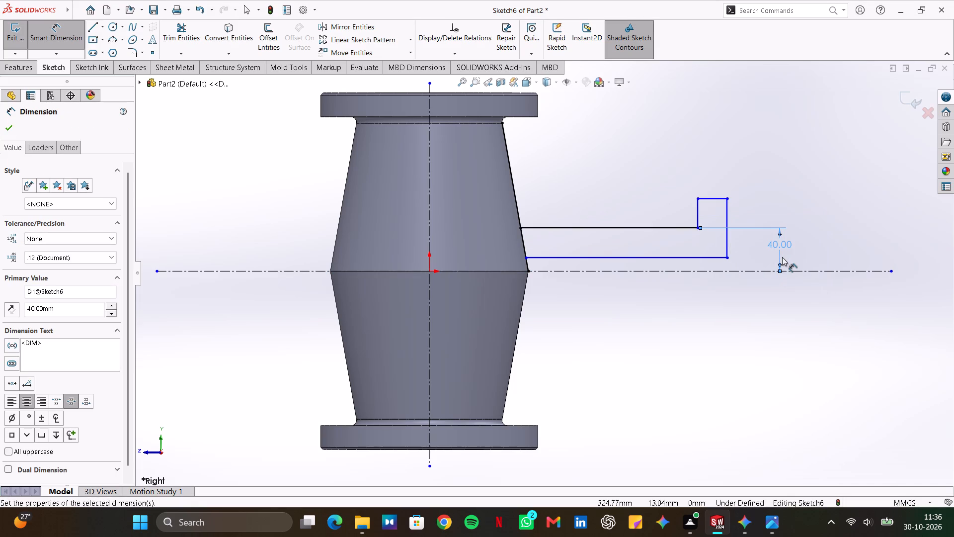
# Dimension the branch's inner horizontal line at 55/2 (27.50 mm) from the horizontal centerline.
pyautogui.click(683, 256)
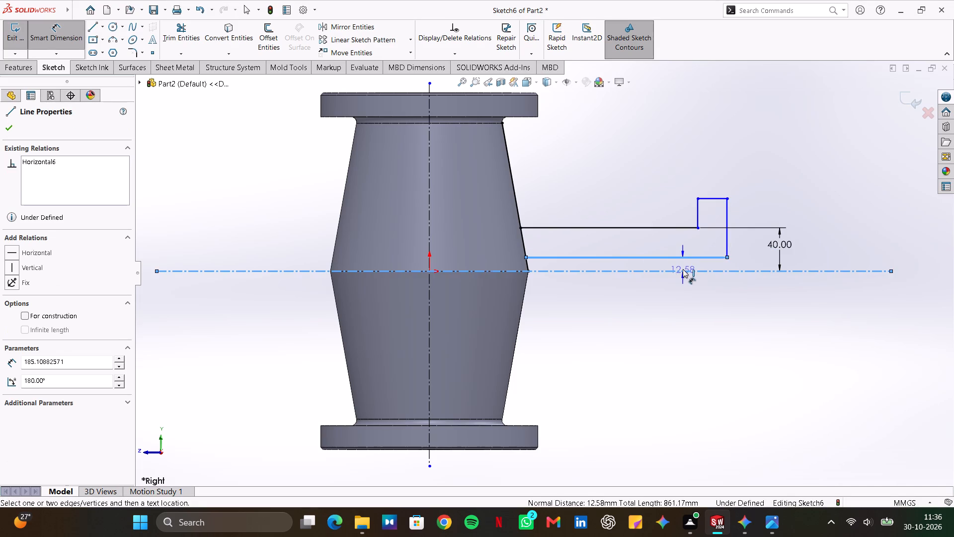
pyautogui.click(683, 269)
pyautogui.click(763, 262)
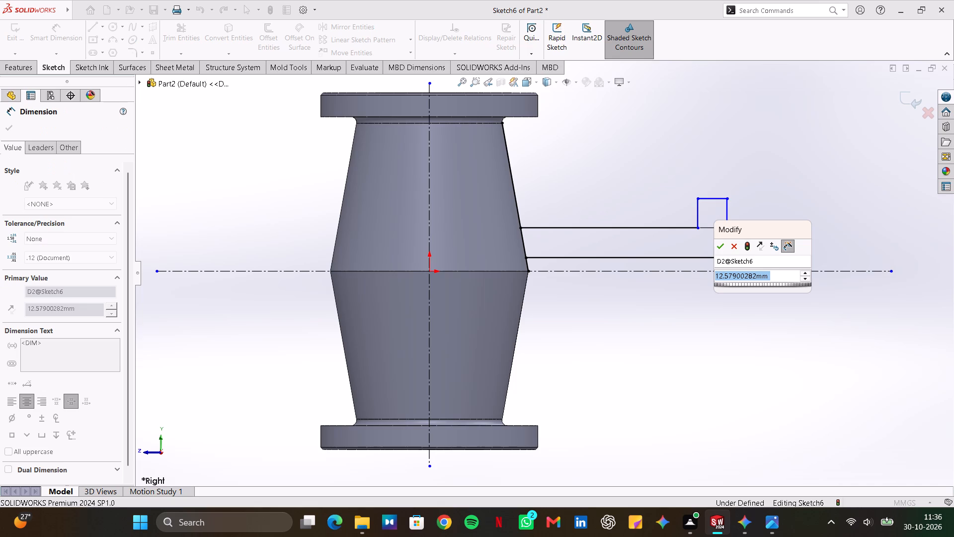
pyautogui.write('55/2')
pyautogui.press('Return')
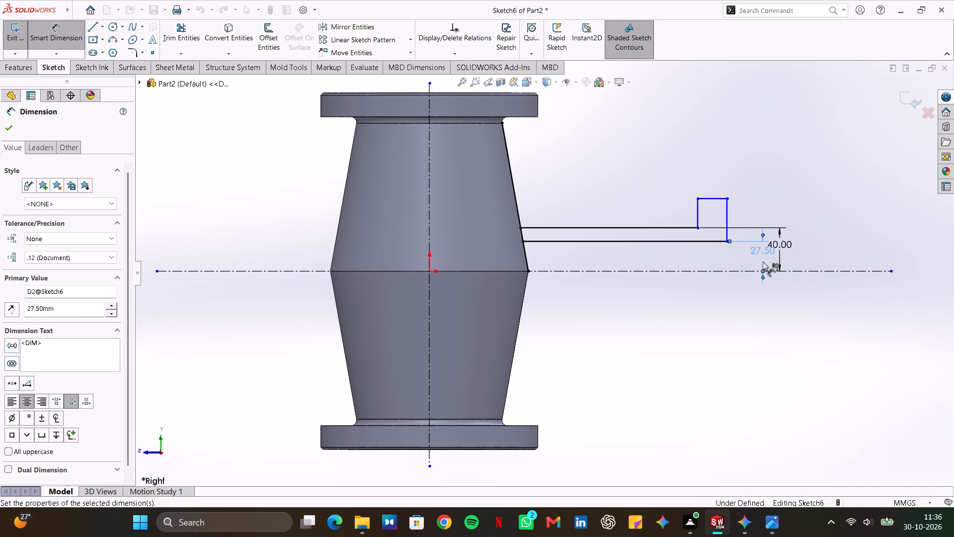
pyautogui.press('Escape')
pyautogui.press('Escape')
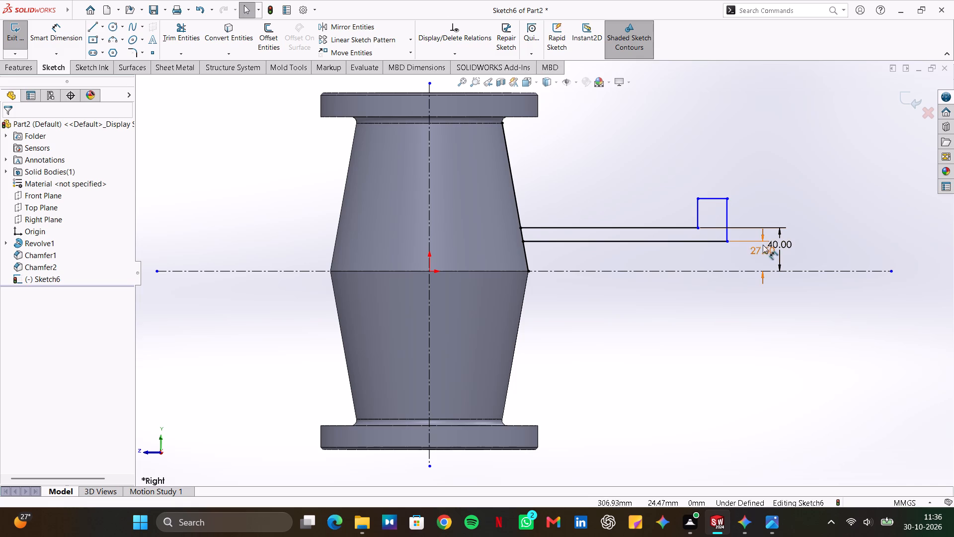
# Reposition the 27.50 mm dimension so it sits clear of the 40 mm dimension.
pyautogui.press('Escape')
pyautogui.press('Escape')
pyautogui.moveTo(781, 244); pyautogui.dragTo(765, 246)
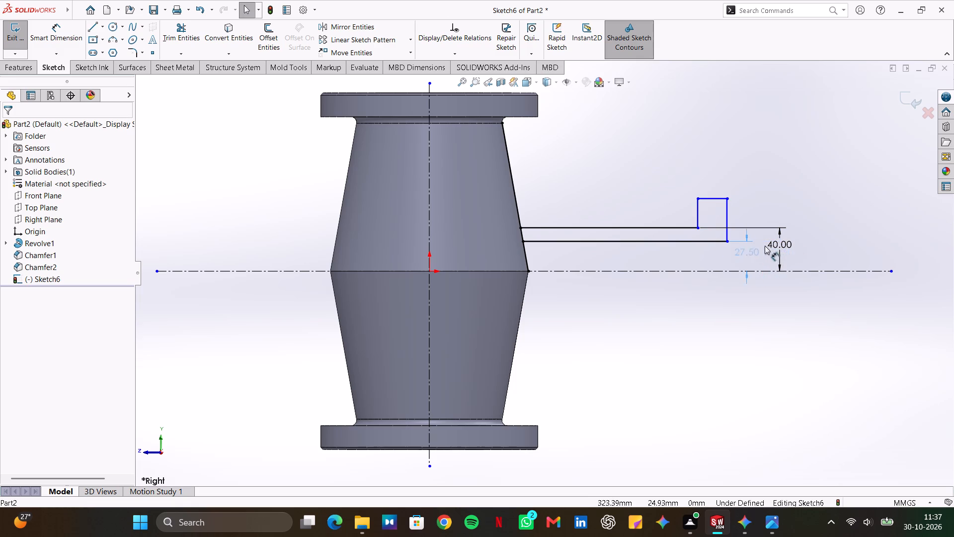
pyautogui.moveTo(765, 246); pyautogui.dragTo(773, 248)
pyautogui.press('Escape')
pyautogui.press('Escape')
pyautogui.press('Escape')
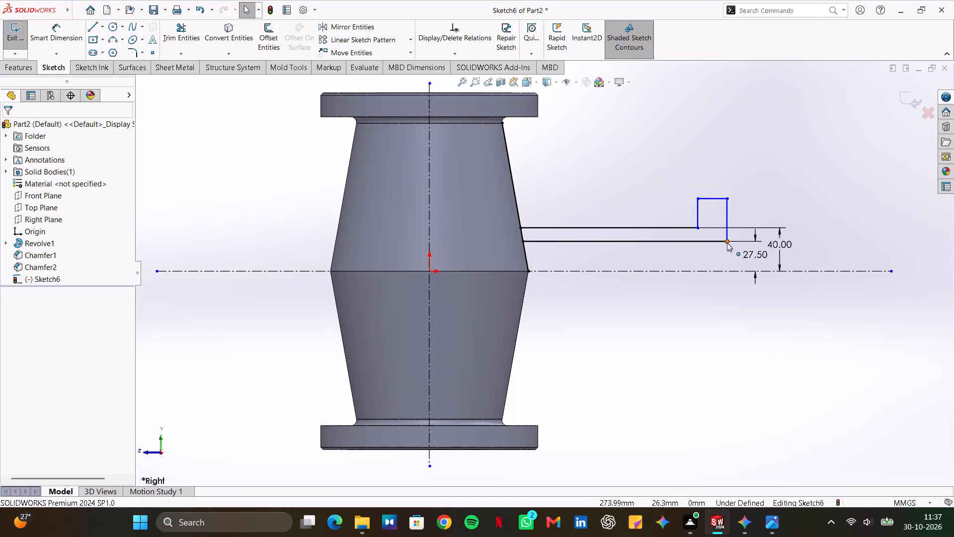
# Delete the branch flange's outer vertical line and pull the inner line's free end back toward the body.
pyautogui.click(725, 236)
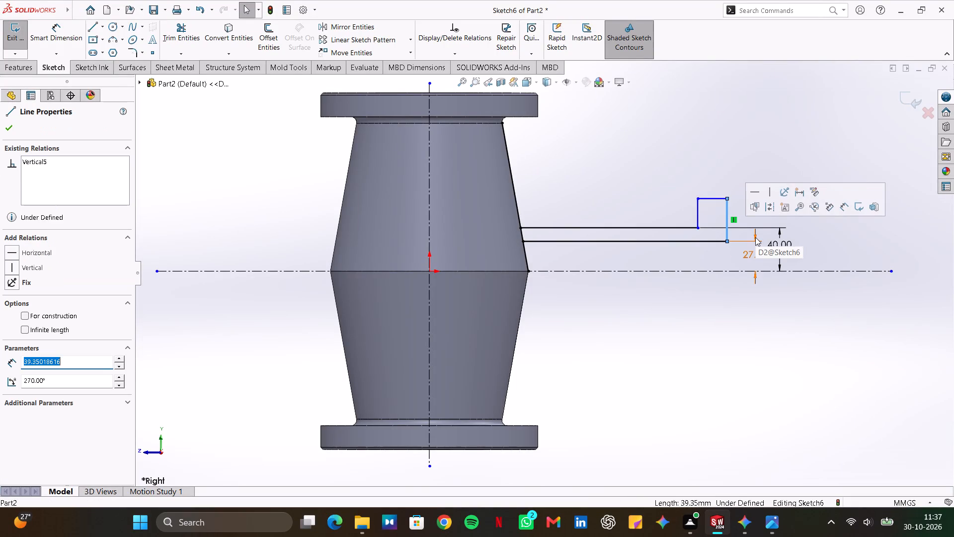
pyautogui.press('Delete')
pyautogui.moveTo(726, 244); pyautogui.dragTo(723, 244)
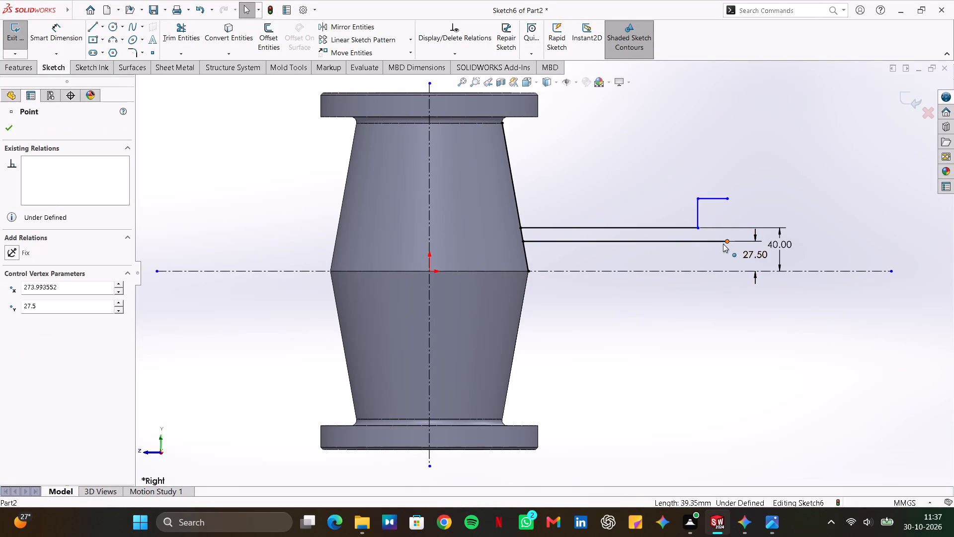
pyautogui.moveTo(723, 244); pyautogui.dragTo(710, 244)
pyautogui.click(646, 187)
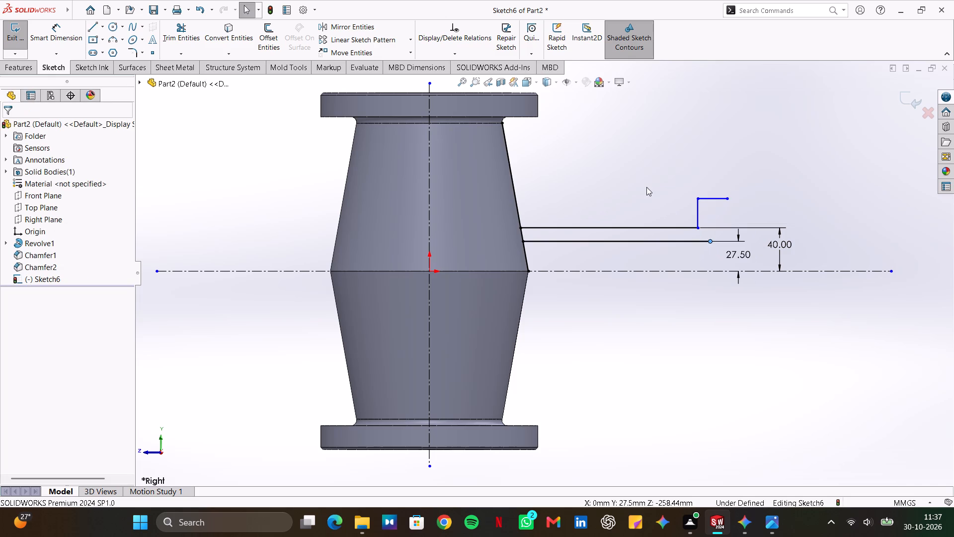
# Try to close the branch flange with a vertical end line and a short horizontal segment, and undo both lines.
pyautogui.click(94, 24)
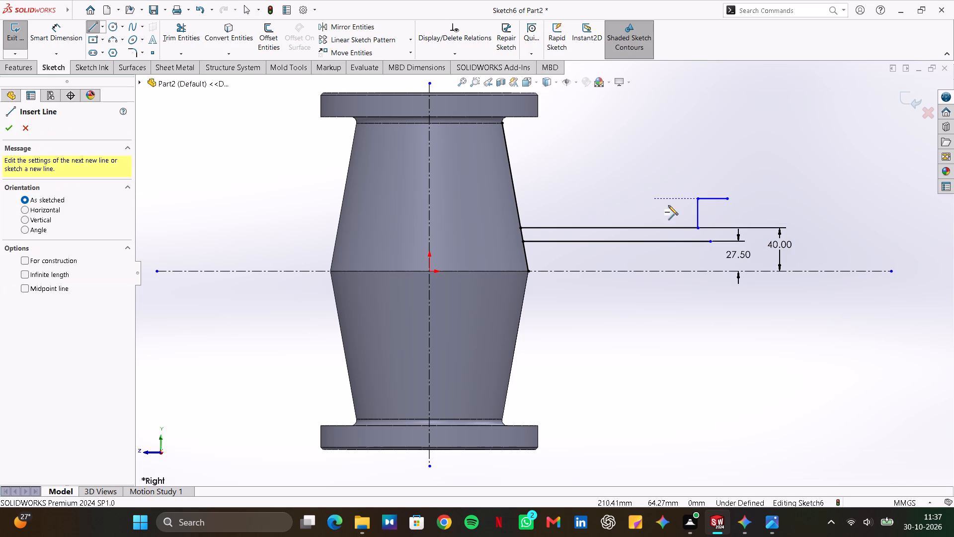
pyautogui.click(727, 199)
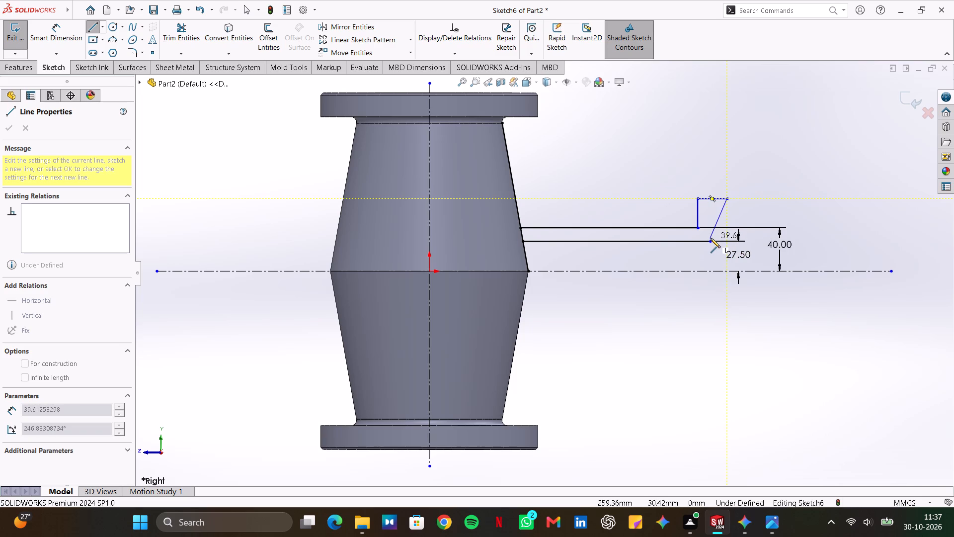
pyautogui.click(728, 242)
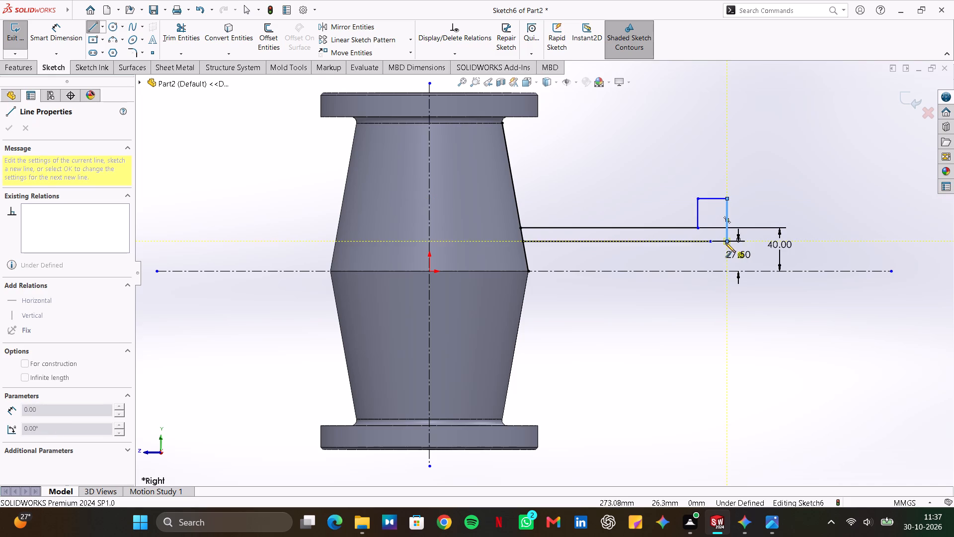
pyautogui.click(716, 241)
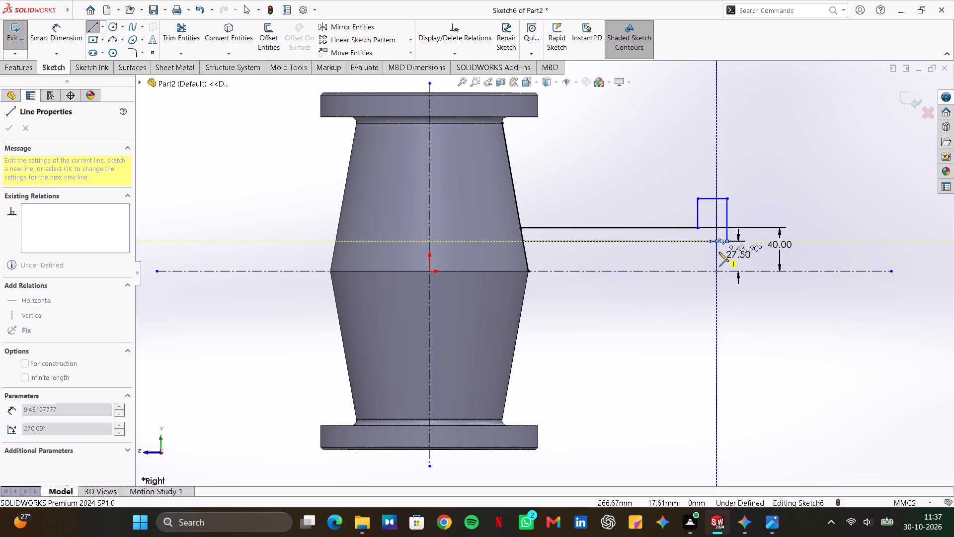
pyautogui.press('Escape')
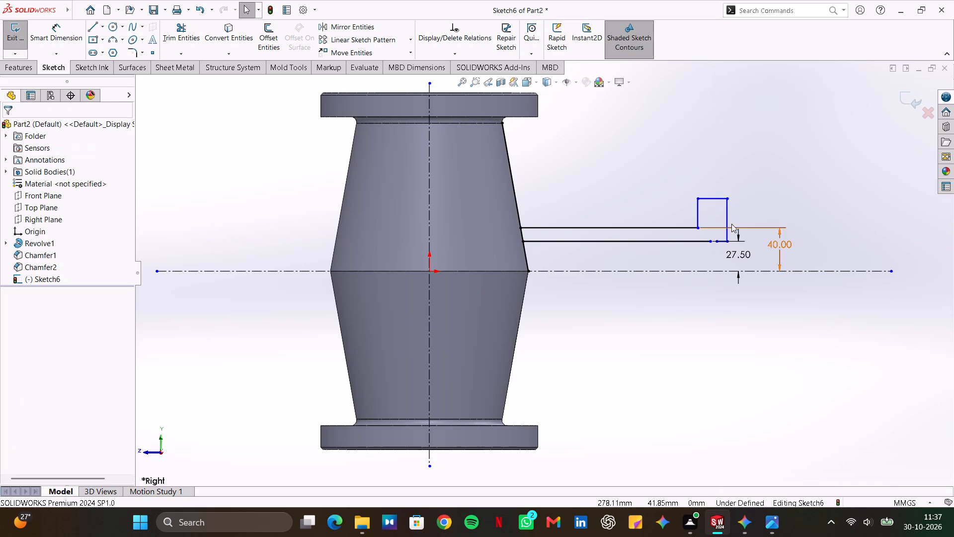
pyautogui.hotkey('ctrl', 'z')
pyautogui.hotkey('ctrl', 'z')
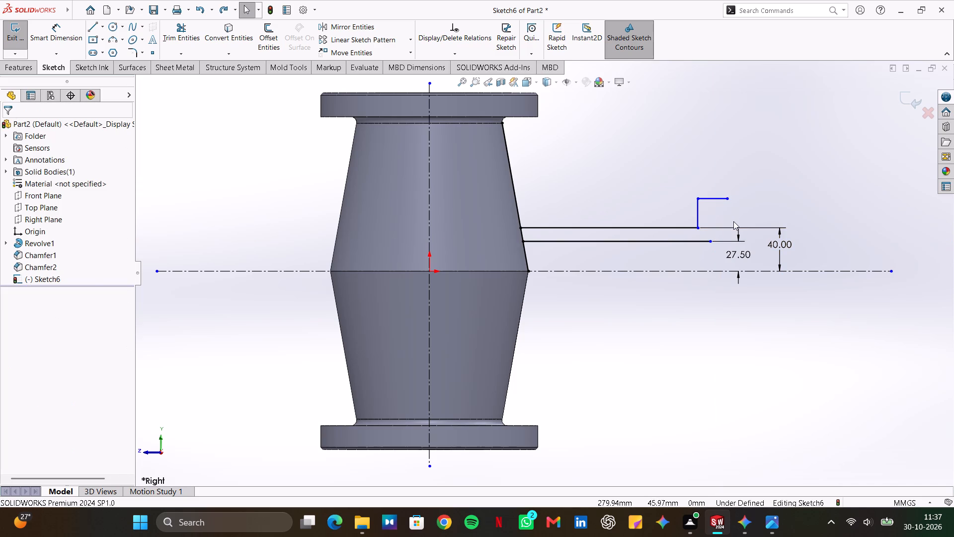
# Undo the pull-back of the branch's inner line and the deletion of the flange's outer vertical line.
pyautogui.hotkey('ctrl', 'z')
pyautogui.hotkey('ctrl', 'z')
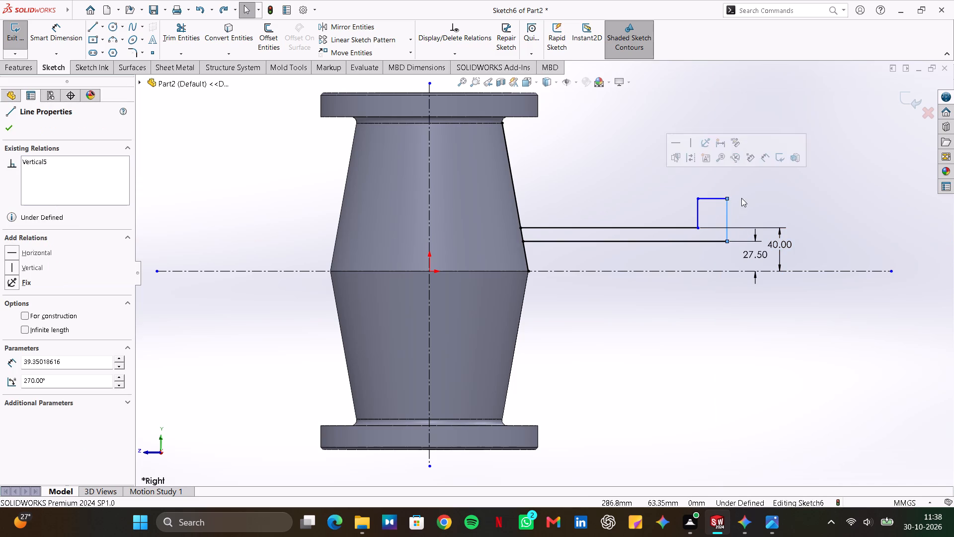
pyautogui.press('Escape')
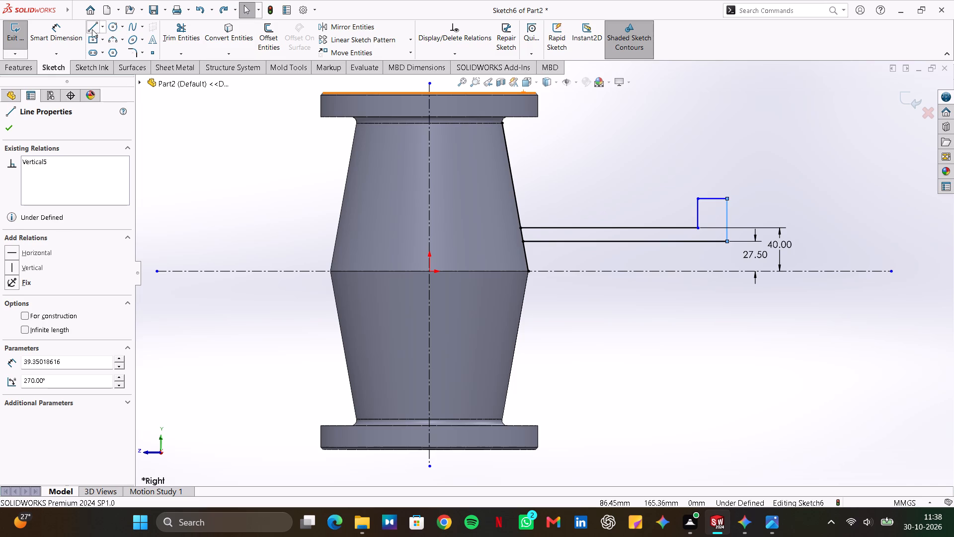
# Dimension the branch flange's top horizontal line at 35 mm to set the flange thickness.
pyautogui.click(67, 33)
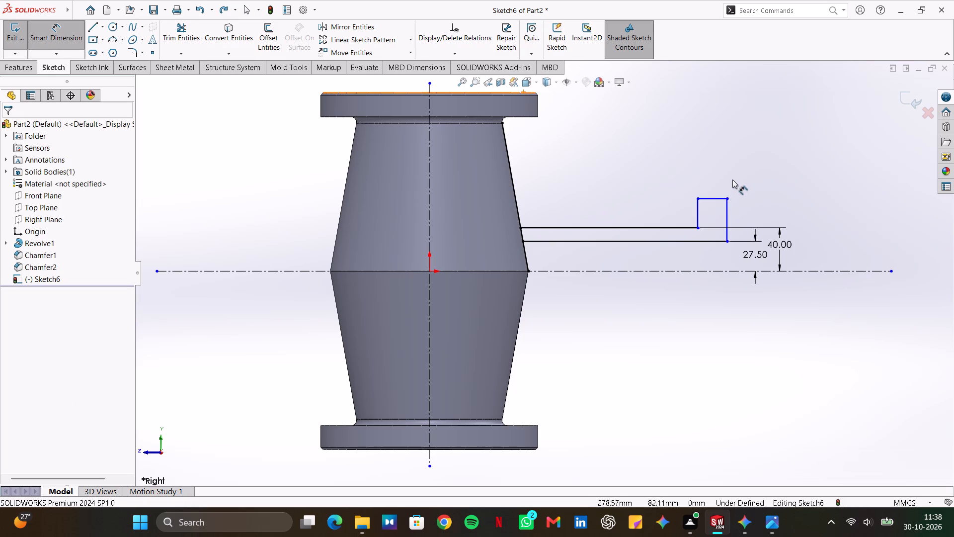
pyautogui.click(712, 198)
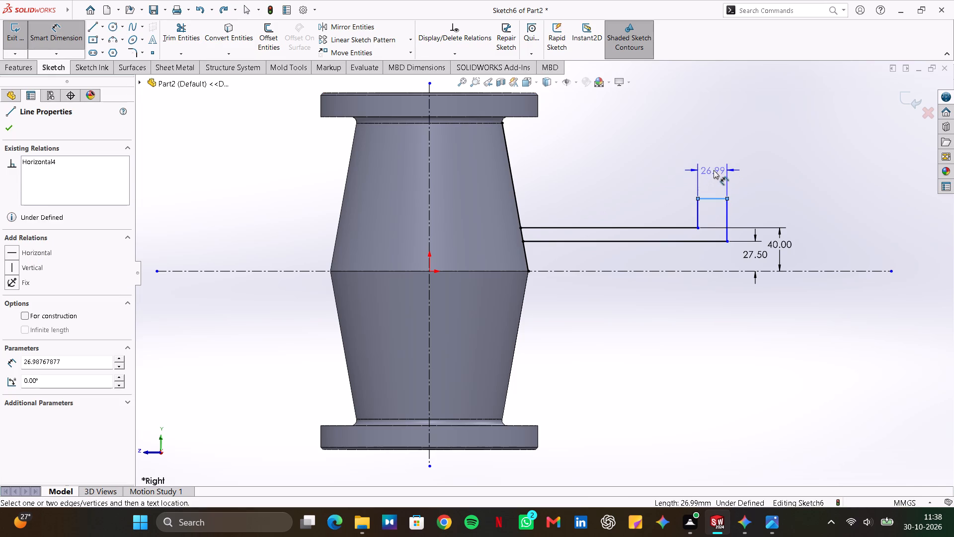
pyautogui.click(714, 170)
pyautogui.write('35')
pyautogui.press('Return')
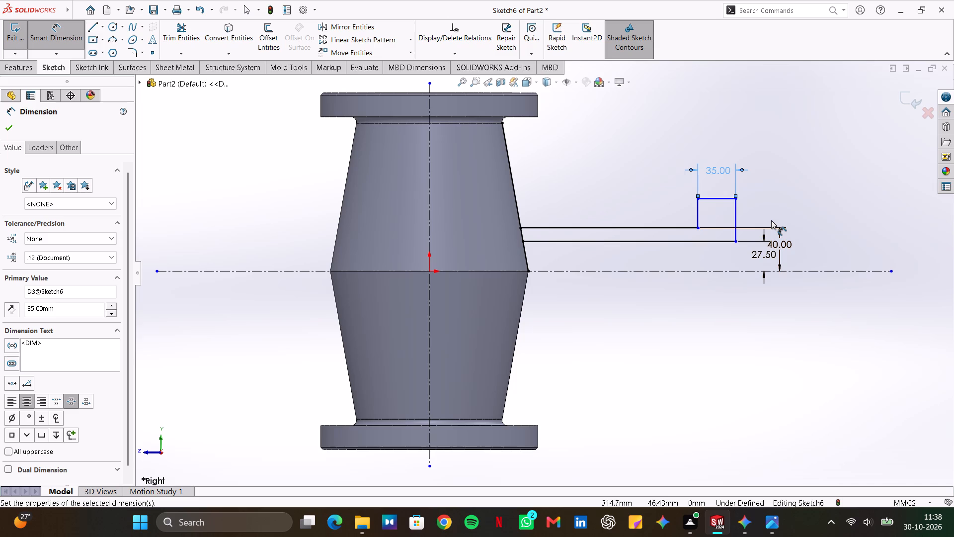
# Dimension the branch flange's outer vertical line at 185 mm from the vertical centerline.
pyautogui.click(428, 209)
pyautogui.click(736, 209)
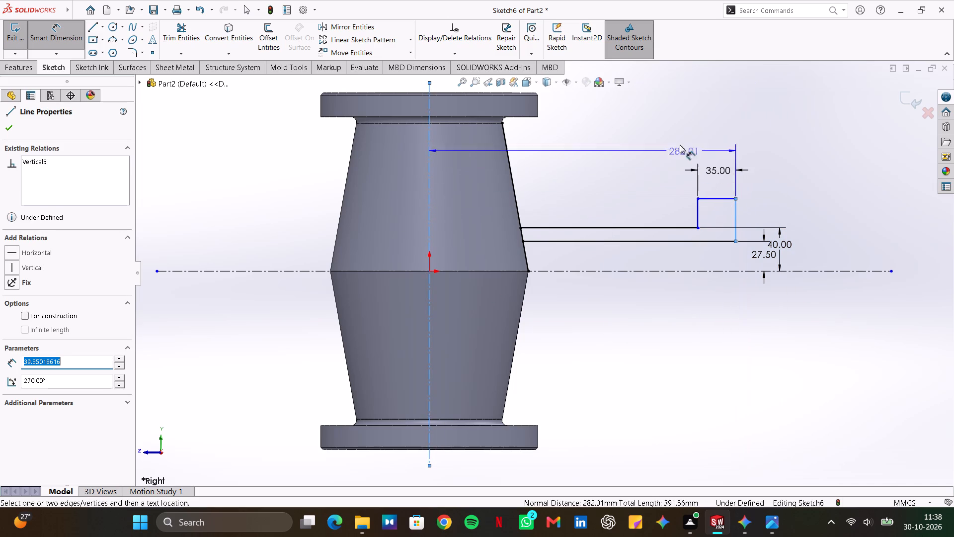
pyautogui.click(631, 132)
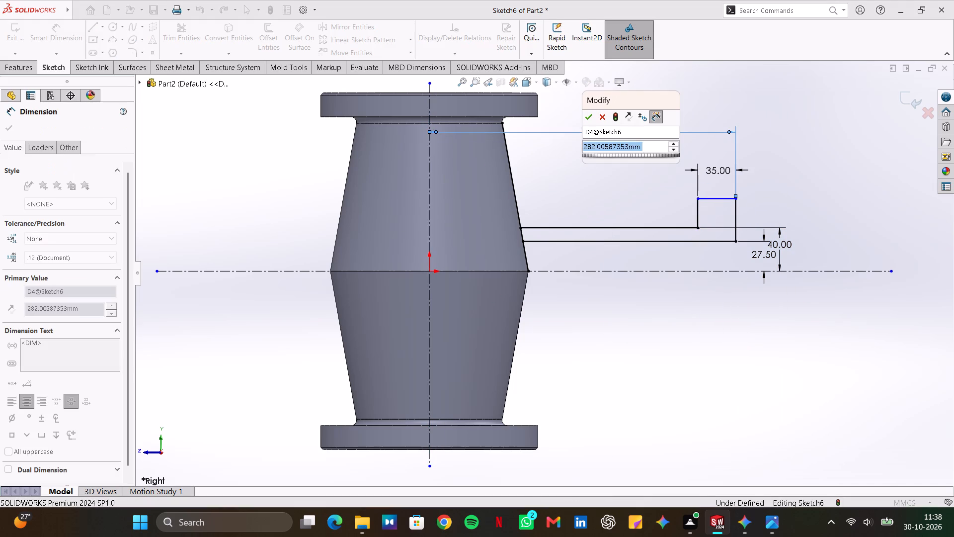
pyautogui.write('185')
pyautogui.press('Return')
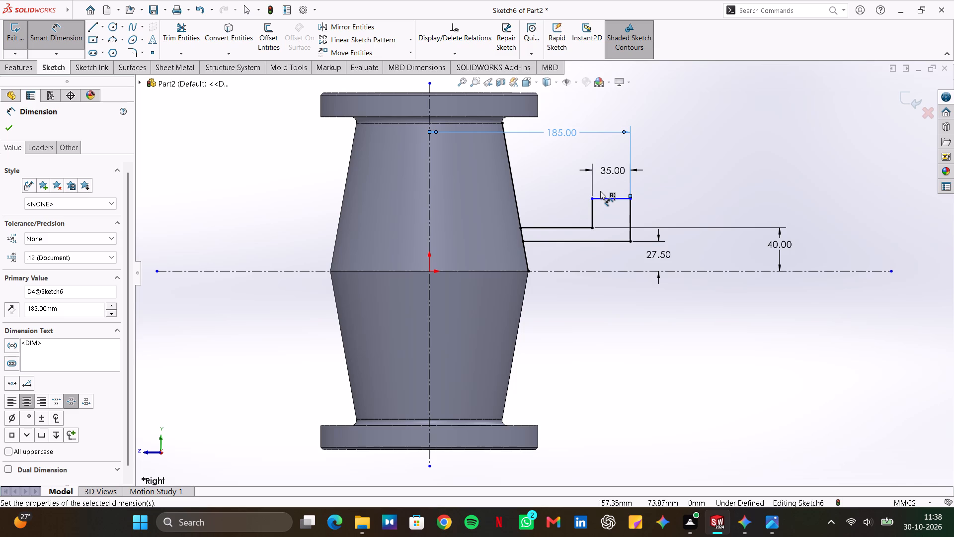
# Dimension the branch flange's top line at 100 mm from the horizontal centerline.
pyautogui.click(600, 191)
pyautogui.click(606, 200)
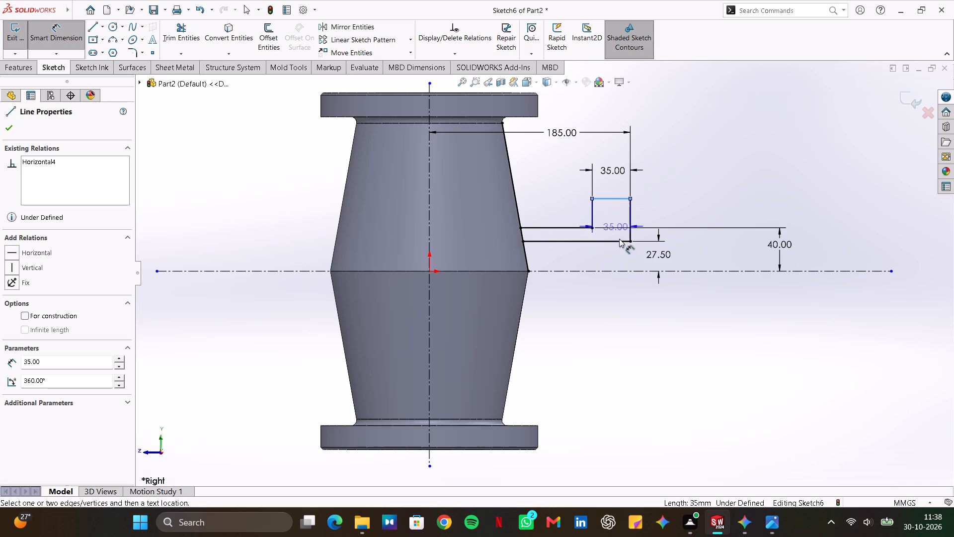
pyautogui.click(625, 268)
pyautogui.click(826, 233)
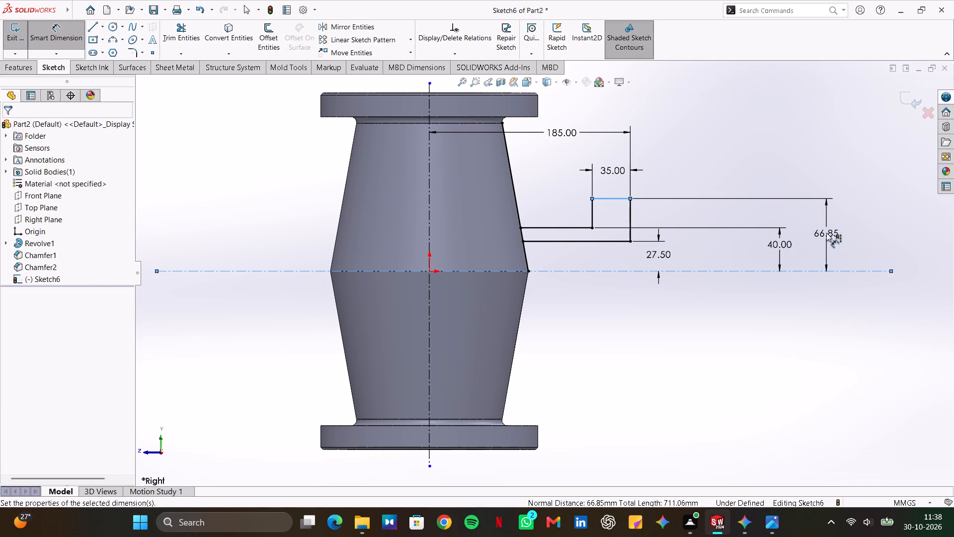
pyautogui.write('100')
pyautogui.press('Return')
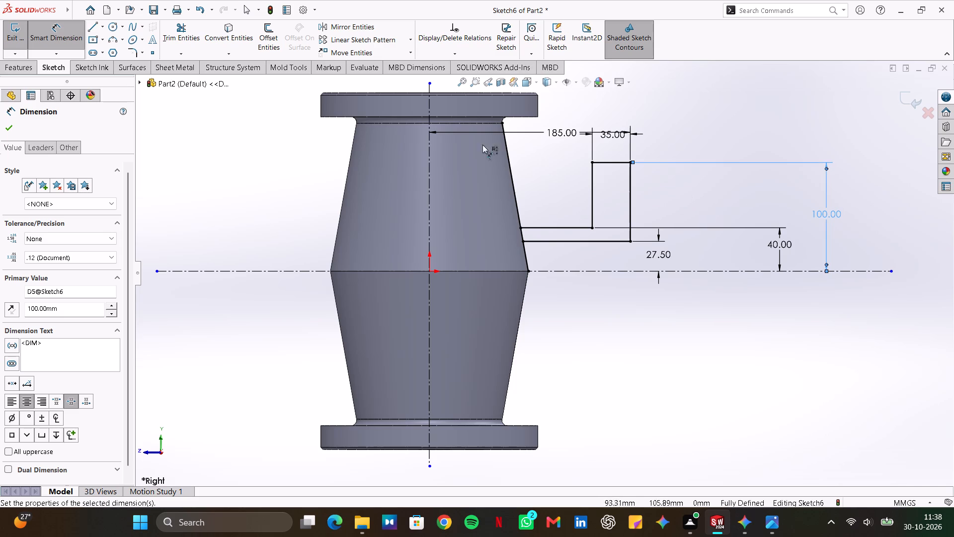
# Trim the body's slanted edge line above and below the branch wall to close the profile, and exit the sketch.
pyautogui.click(181, 30)
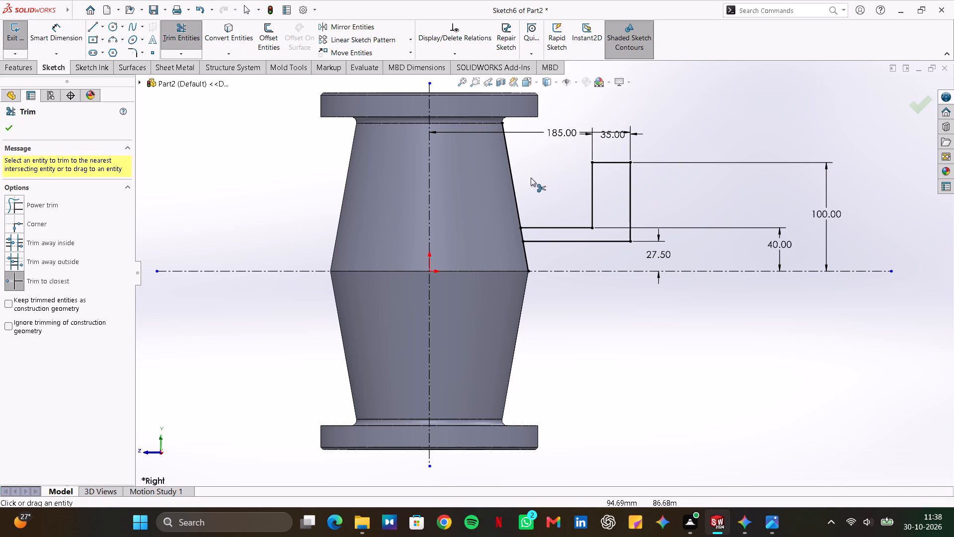
pyautogui.click(512, 182)
pyautogui.click(525, 262)
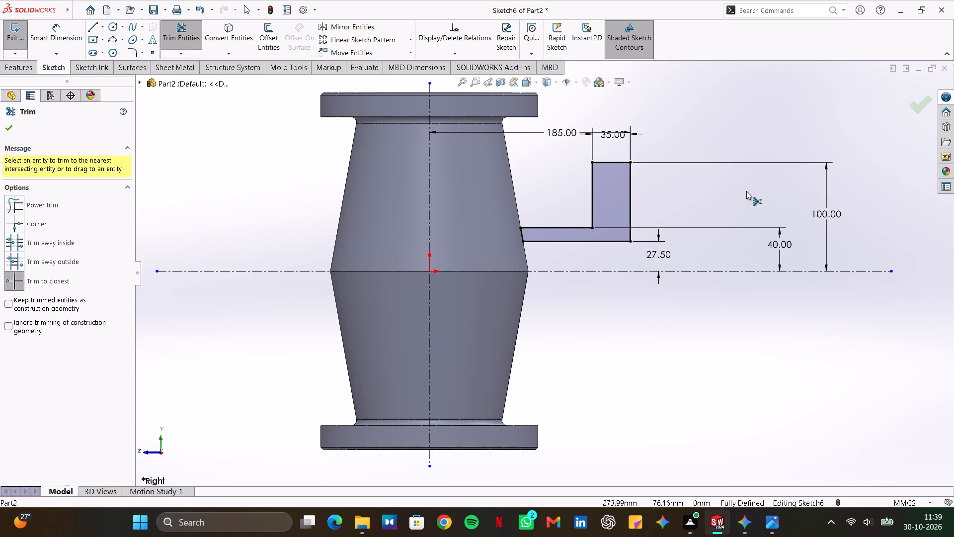
pyautogui.click(923, 106)
pyautogui.click(907, 96)
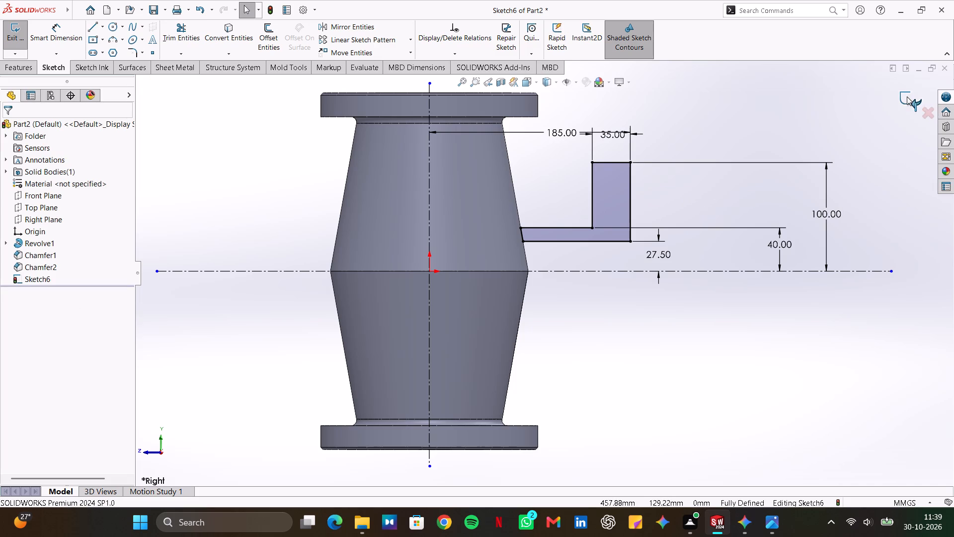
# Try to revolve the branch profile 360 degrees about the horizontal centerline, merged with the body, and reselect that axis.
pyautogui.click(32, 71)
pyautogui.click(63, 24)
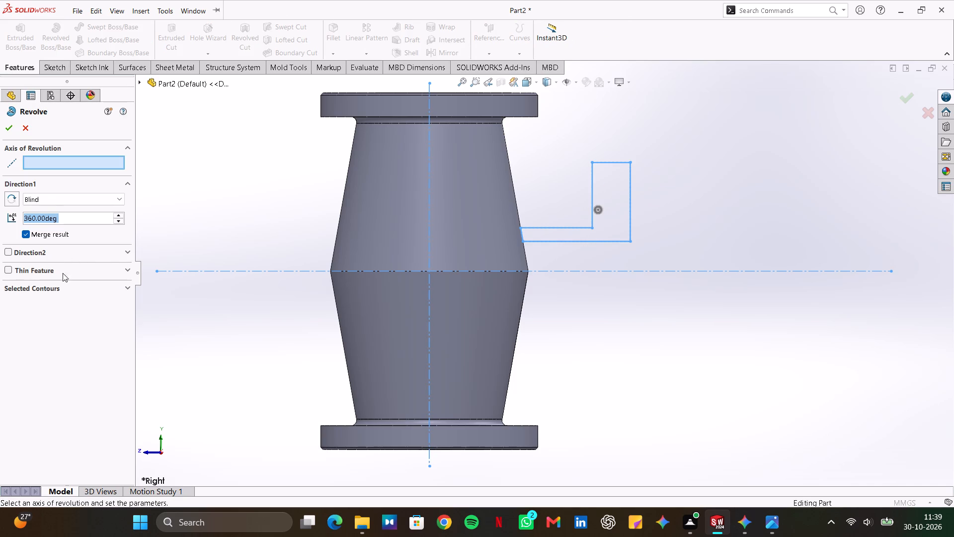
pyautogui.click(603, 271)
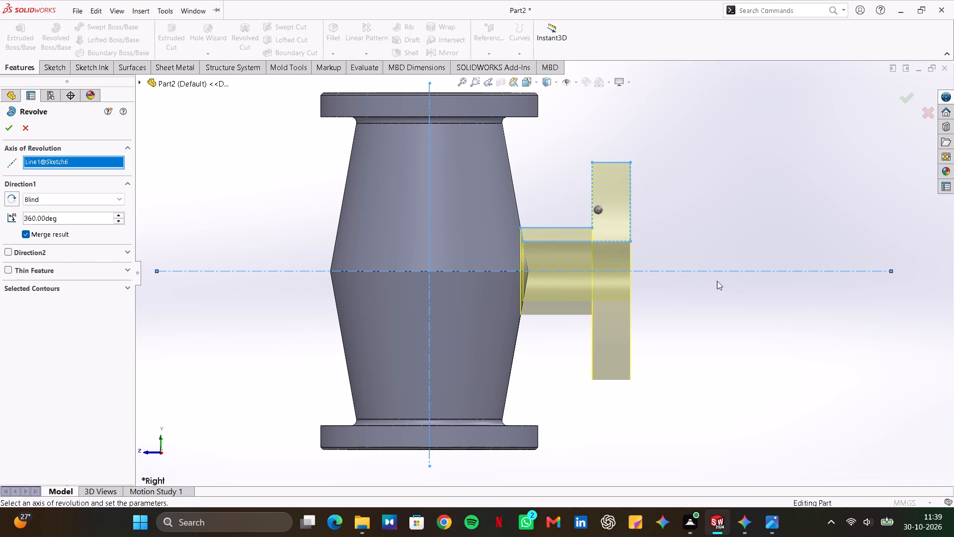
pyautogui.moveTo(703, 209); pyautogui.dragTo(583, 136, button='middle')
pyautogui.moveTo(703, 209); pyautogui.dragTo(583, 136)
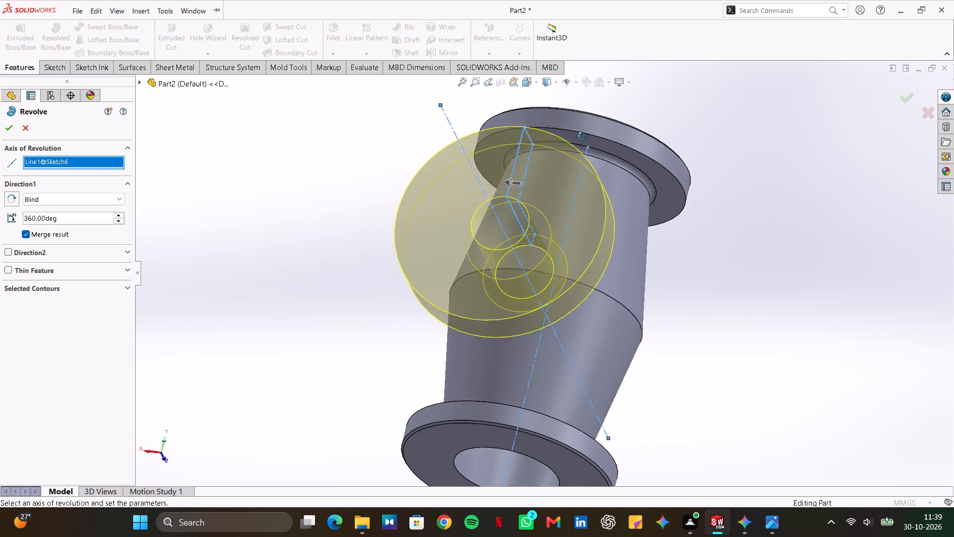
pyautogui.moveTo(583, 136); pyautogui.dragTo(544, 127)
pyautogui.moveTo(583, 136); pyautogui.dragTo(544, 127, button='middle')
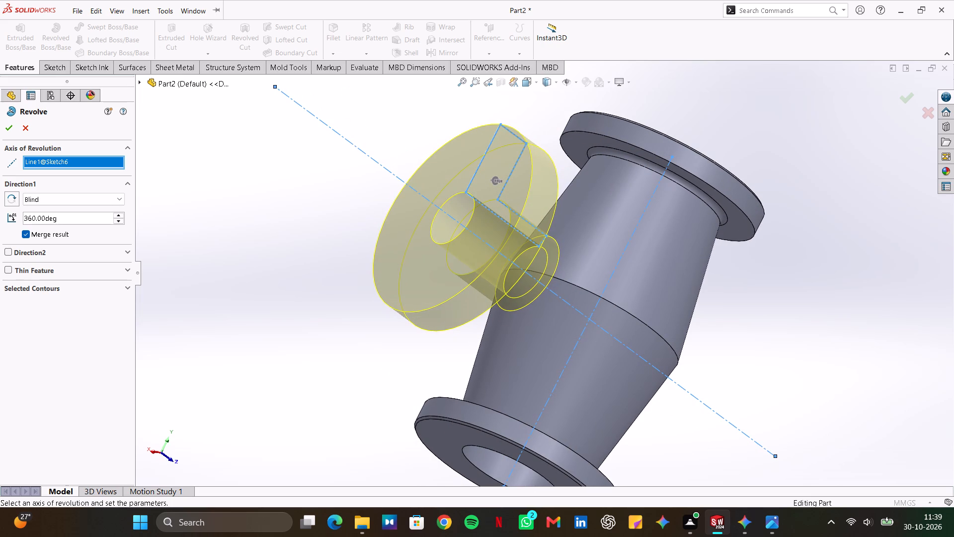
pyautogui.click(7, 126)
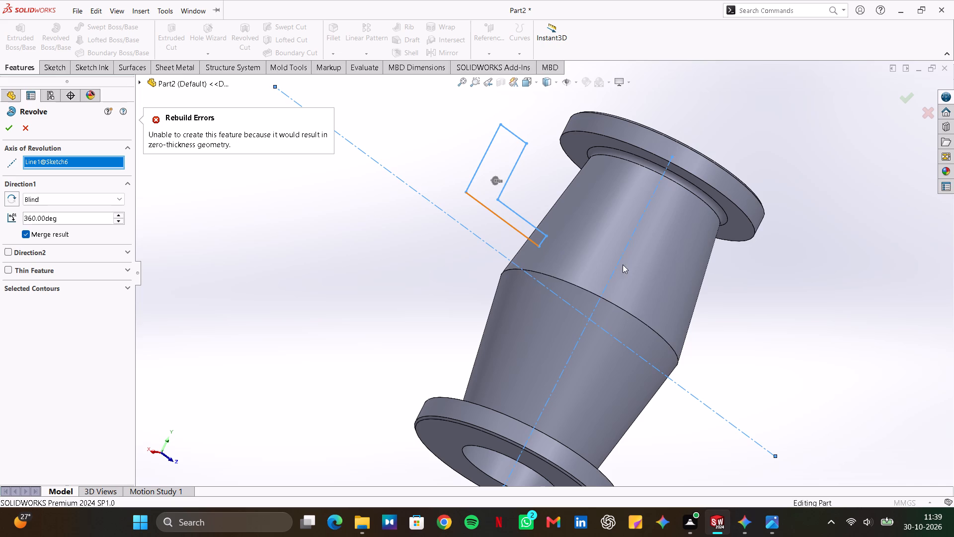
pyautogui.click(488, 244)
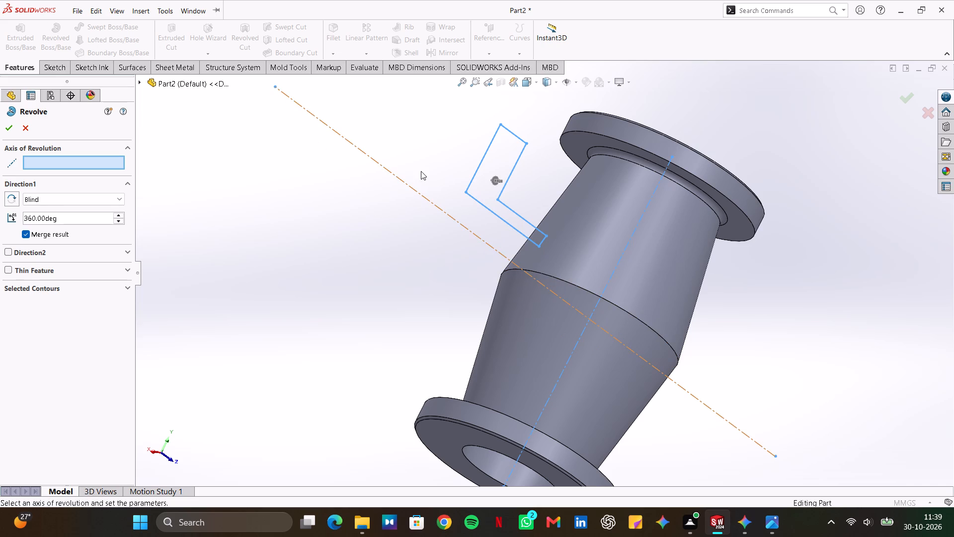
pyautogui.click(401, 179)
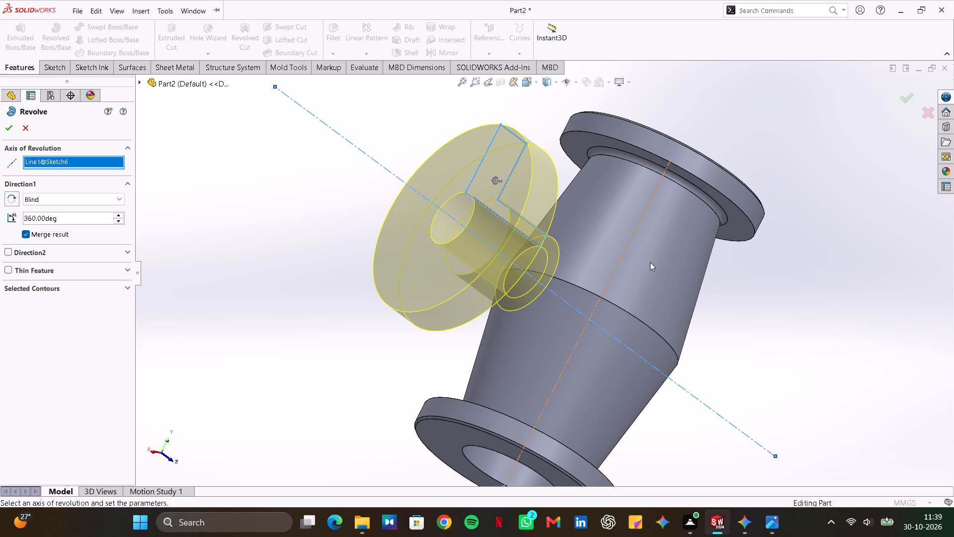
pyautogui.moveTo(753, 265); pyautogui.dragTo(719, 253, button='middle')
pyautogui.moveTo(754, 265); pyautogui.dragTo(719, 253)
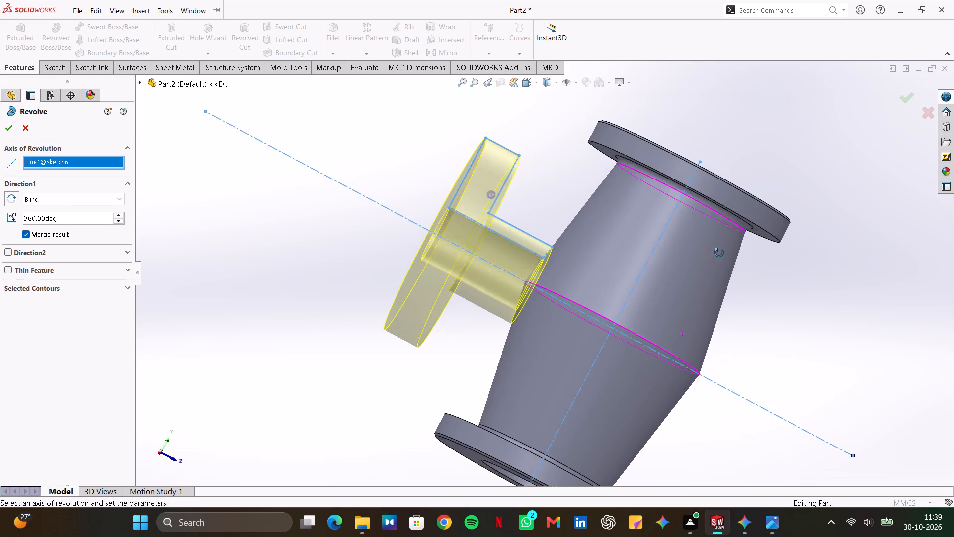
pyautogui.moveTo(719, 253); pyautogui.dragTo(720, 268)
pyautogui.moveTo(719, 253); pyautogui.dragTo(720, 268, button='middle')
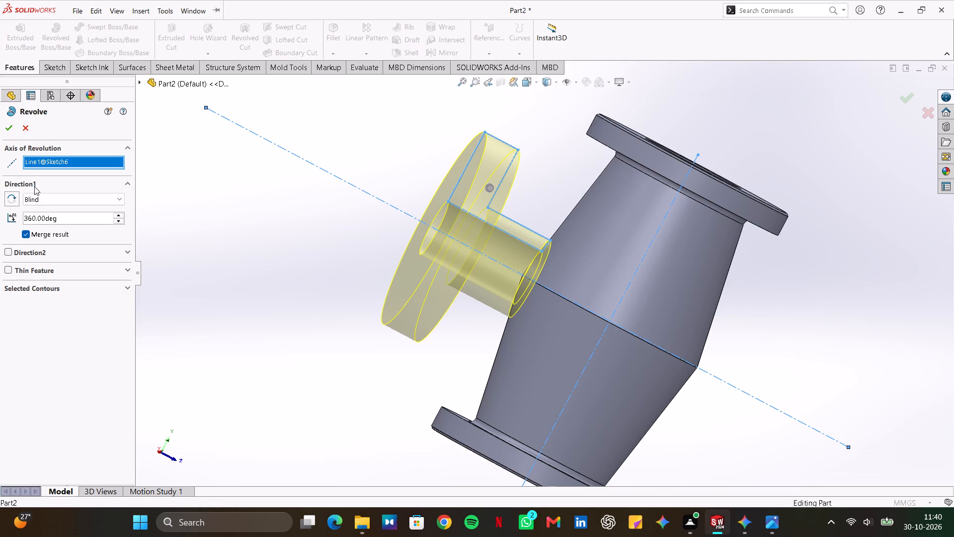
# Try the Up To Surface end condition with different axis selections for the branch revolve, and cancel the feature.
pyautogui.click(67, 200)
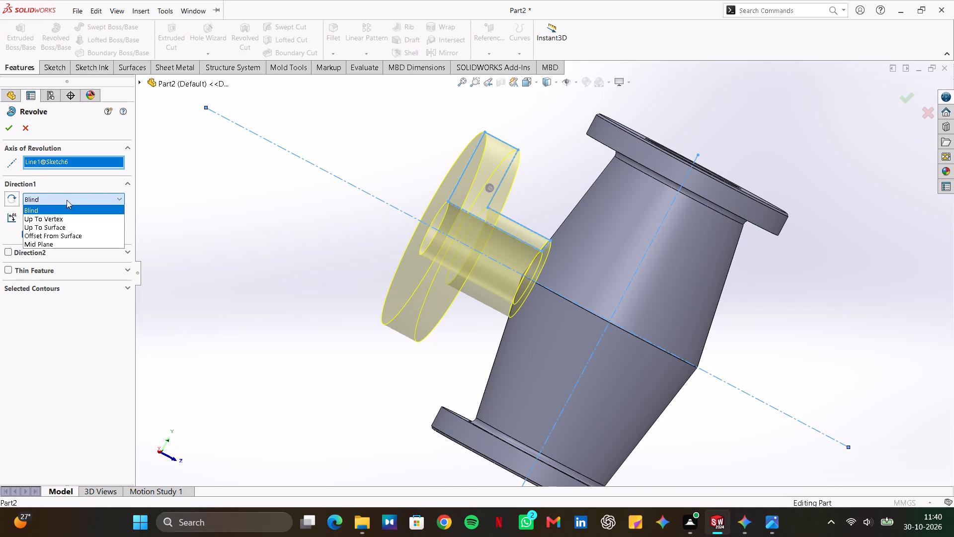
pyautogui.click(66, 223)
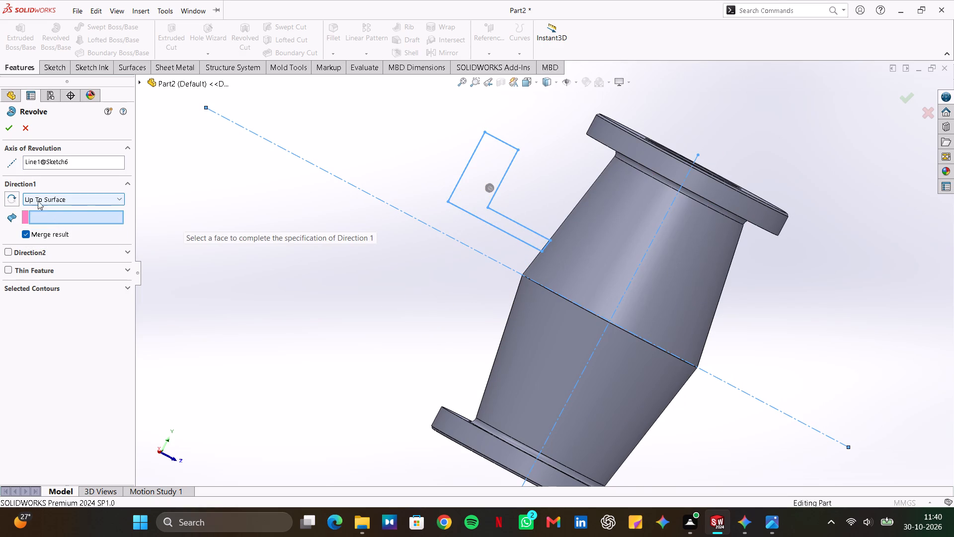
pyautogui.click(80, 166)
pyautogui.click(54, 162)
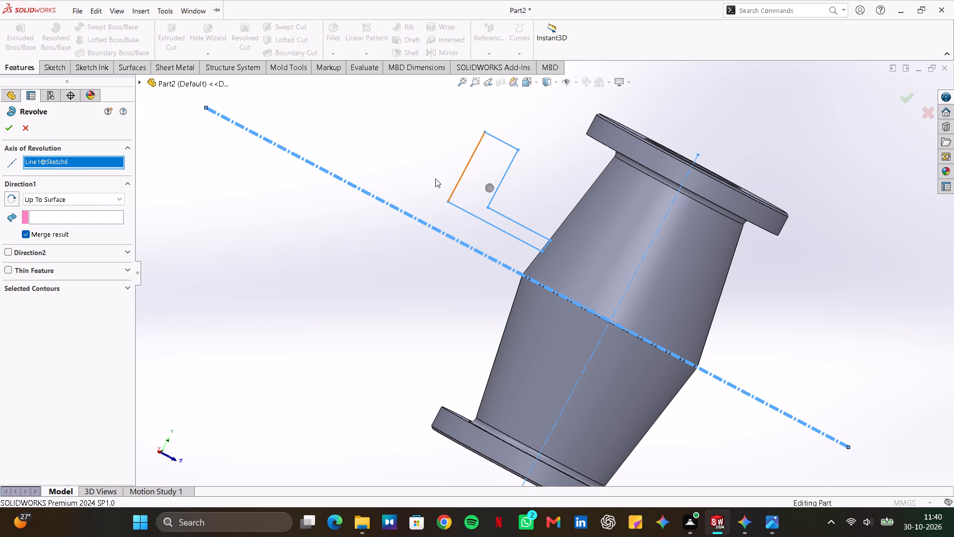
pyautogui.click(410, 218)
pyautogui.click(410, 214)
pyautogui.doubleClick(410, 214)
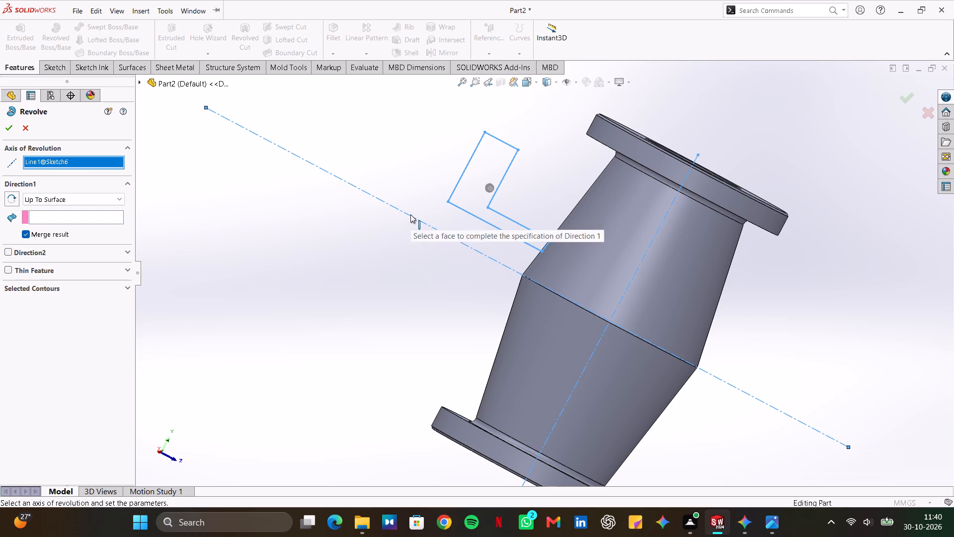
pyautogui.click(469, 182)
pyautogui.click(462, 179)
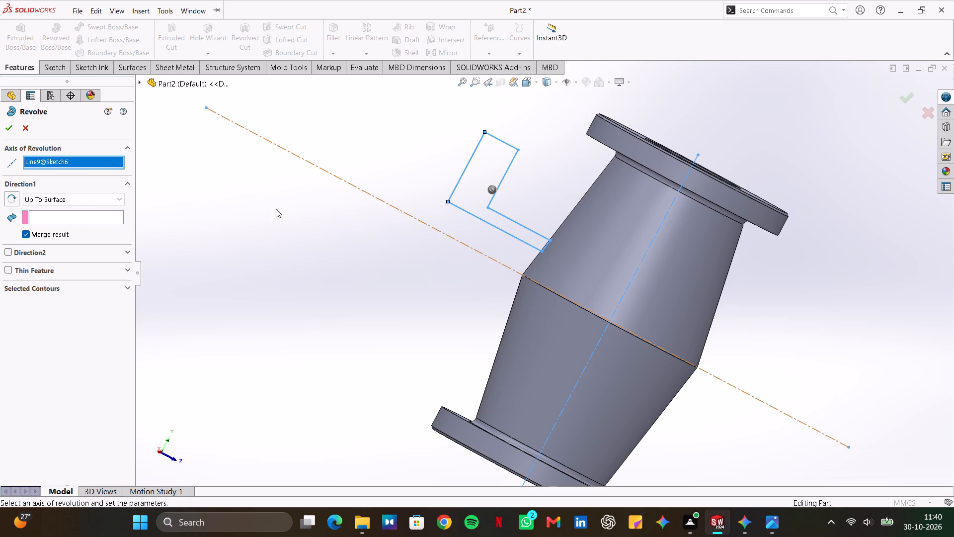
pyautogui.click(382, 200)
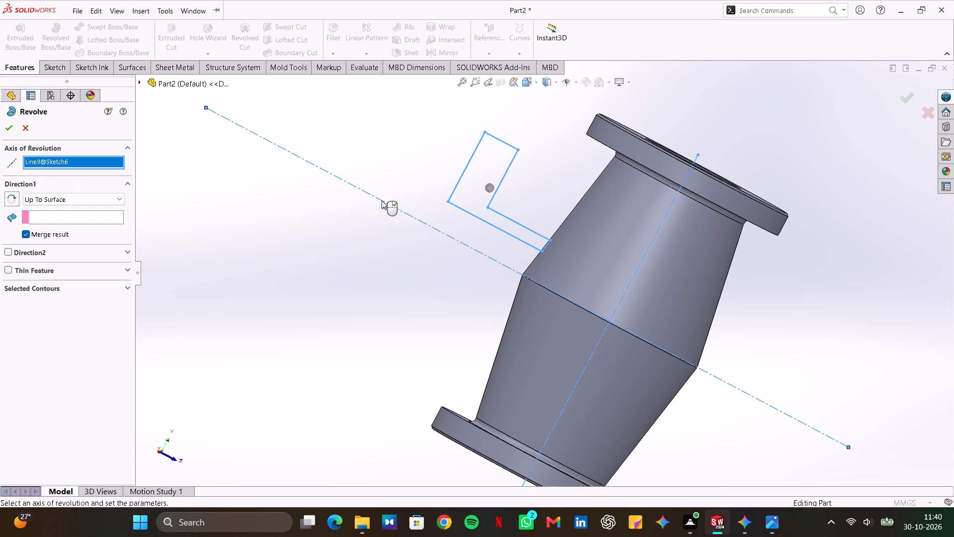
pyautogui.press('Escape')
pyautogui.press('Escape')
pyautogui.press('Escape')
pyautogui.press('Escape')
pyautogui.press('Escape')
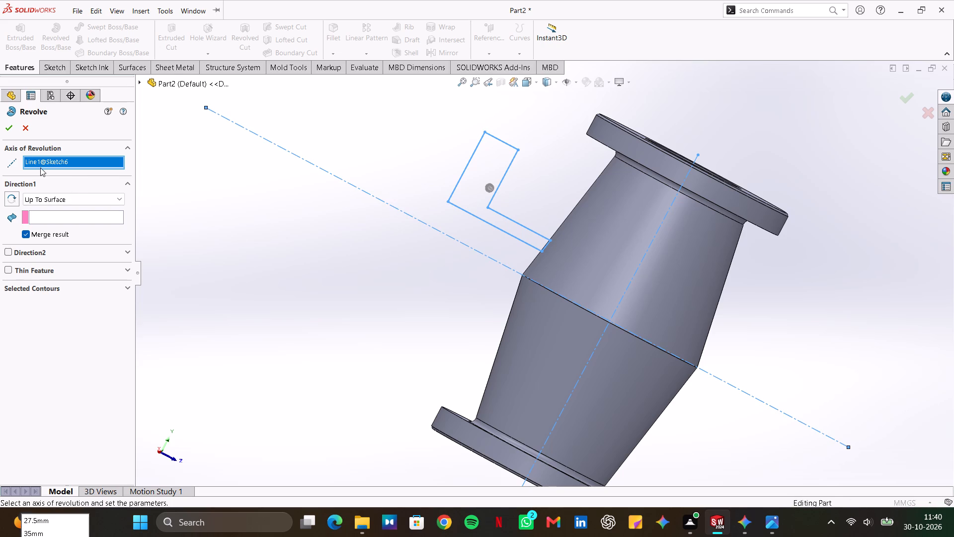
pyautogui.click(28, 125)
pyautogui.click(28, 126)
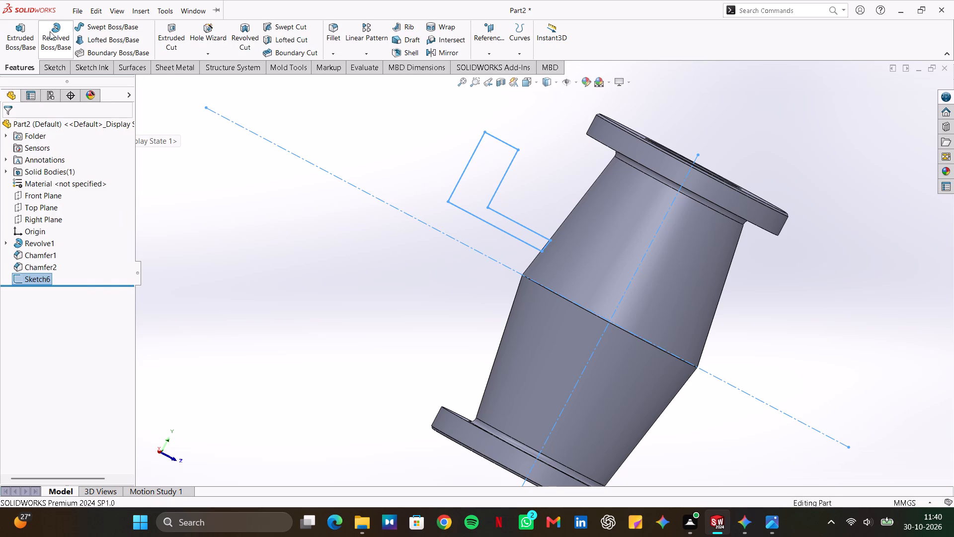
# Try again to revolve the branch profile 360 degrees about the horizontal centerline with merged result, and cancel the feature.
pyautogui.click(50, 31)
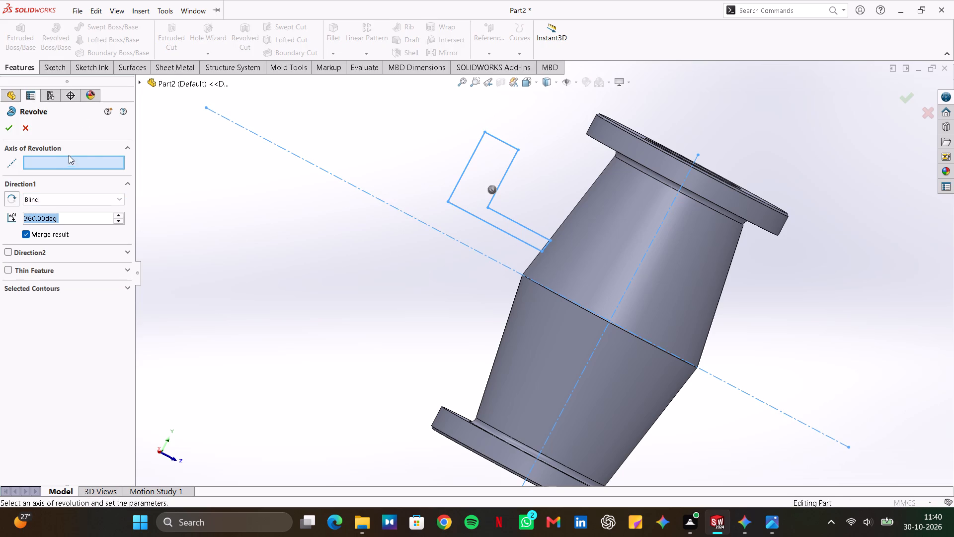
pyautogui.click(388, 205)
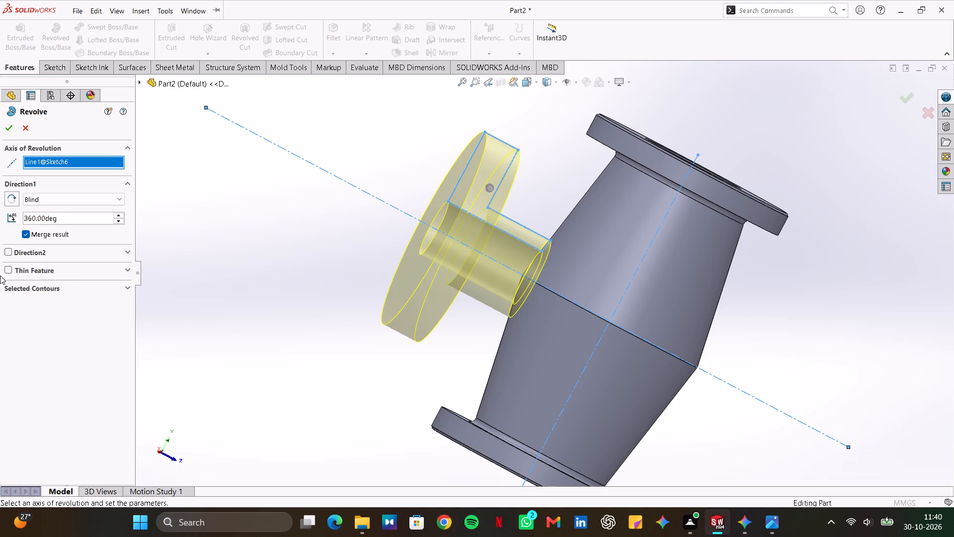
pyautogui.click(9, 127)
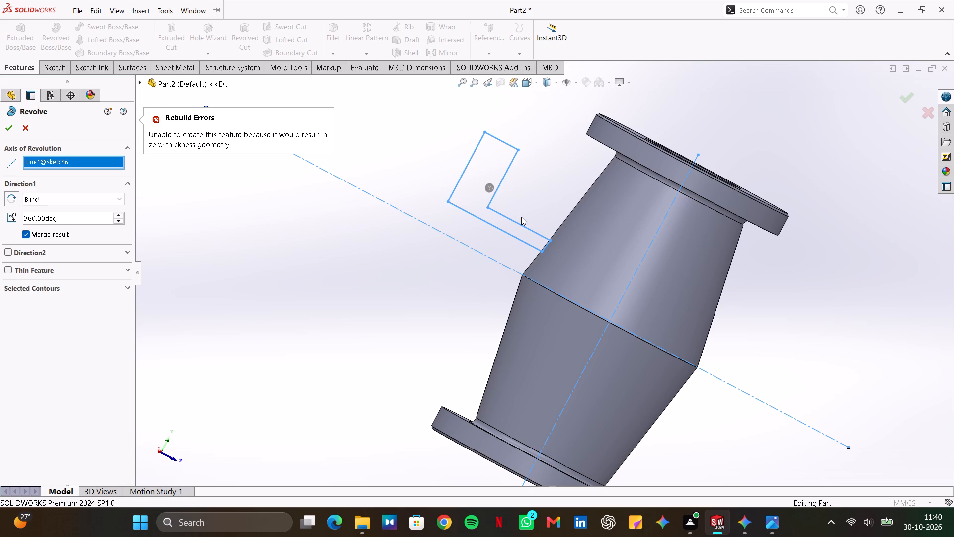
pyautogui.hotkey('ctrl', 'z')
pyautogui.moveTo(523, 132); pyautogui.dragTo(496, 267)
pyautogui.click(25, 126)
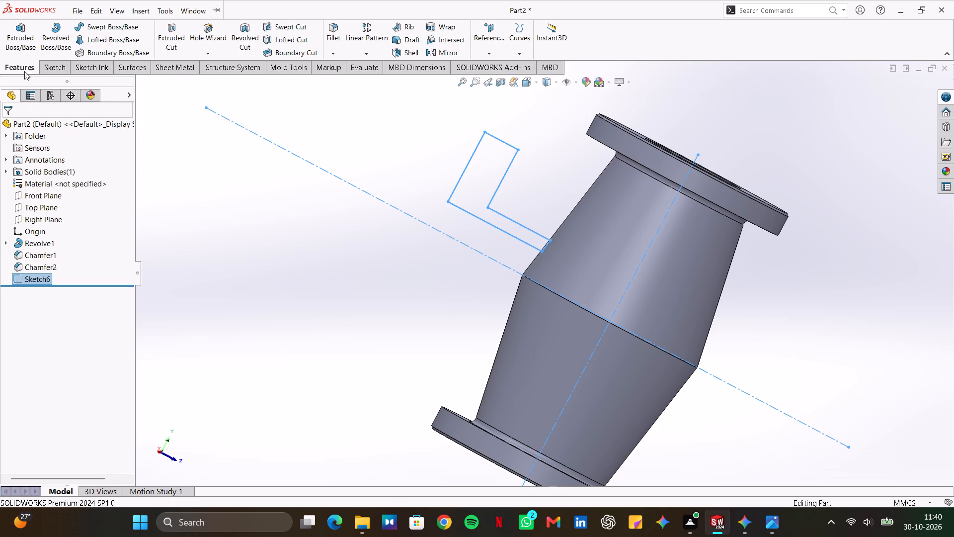
# Reopen the branch profile sketch, delete all its lines, dimensions and centerlines, and exit to discard it.
pyautogui.doubleClick(459, 178)
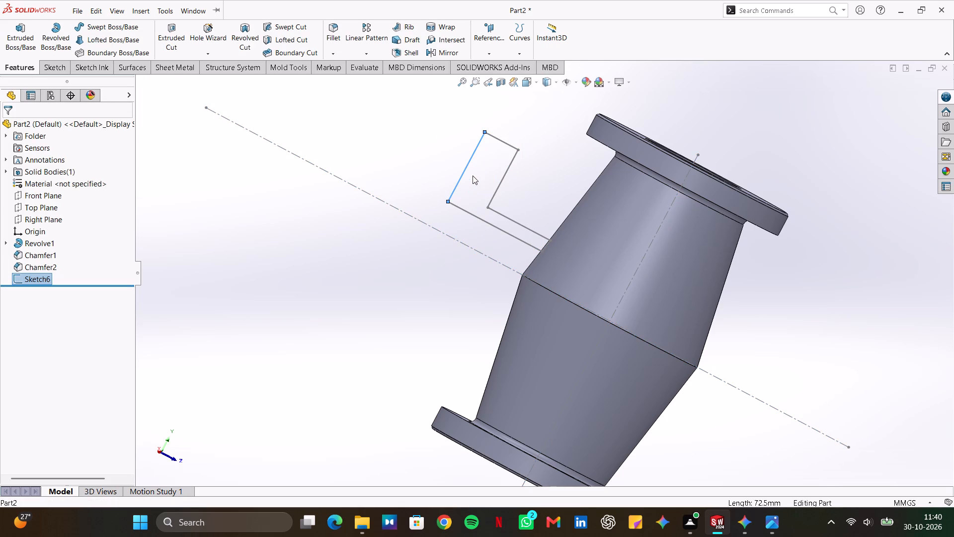
pyautogui.rightClick(461, 169)
pyautogui.press('Escape')
pyautogui.click(427, 184)
pyautogui.click(464, 177)
pyautogui.click(490, 136)
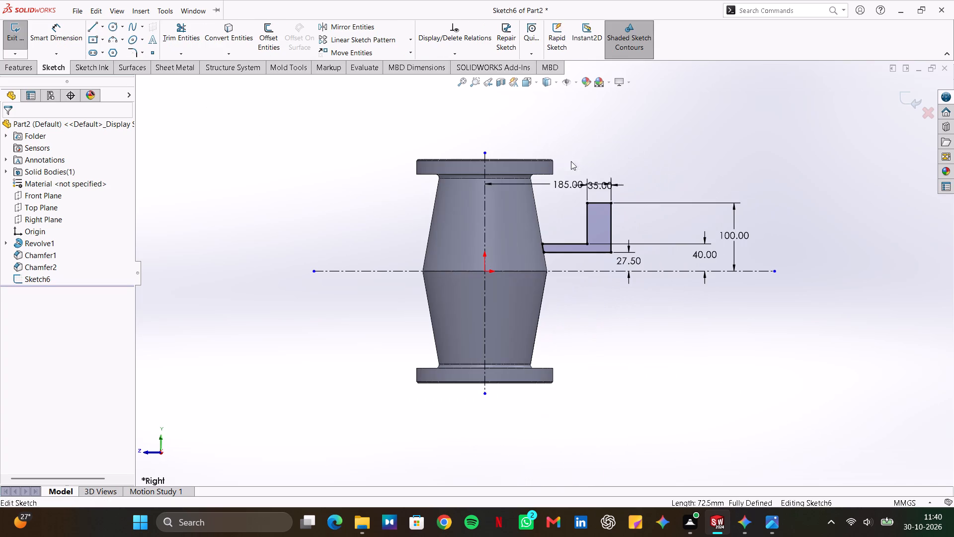
pyautogui.moveTo(630, 179); pyautogui.dragTo(537, 293)
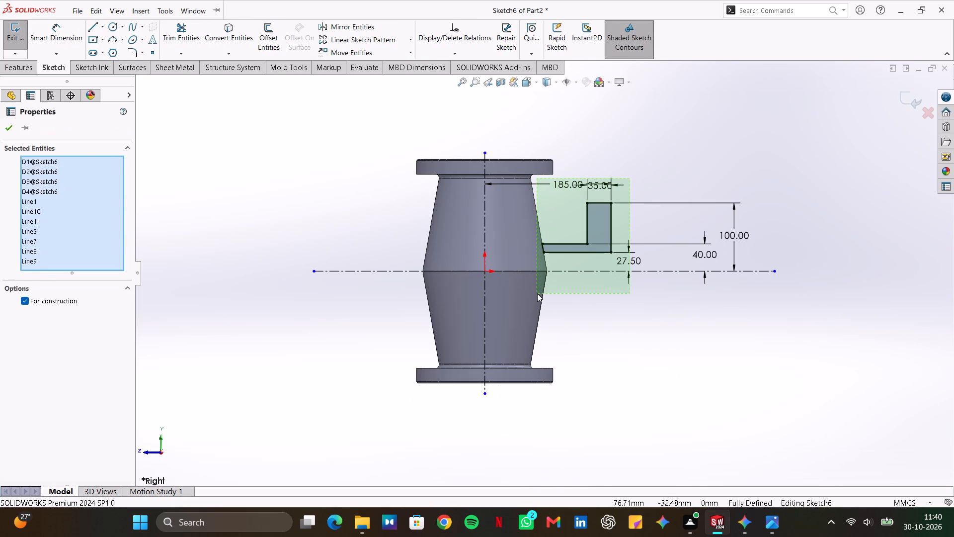
pyautogui.press('Delete')
pyautogui.moveTo(642, 96); pyautogui.dragTo(358, 508)
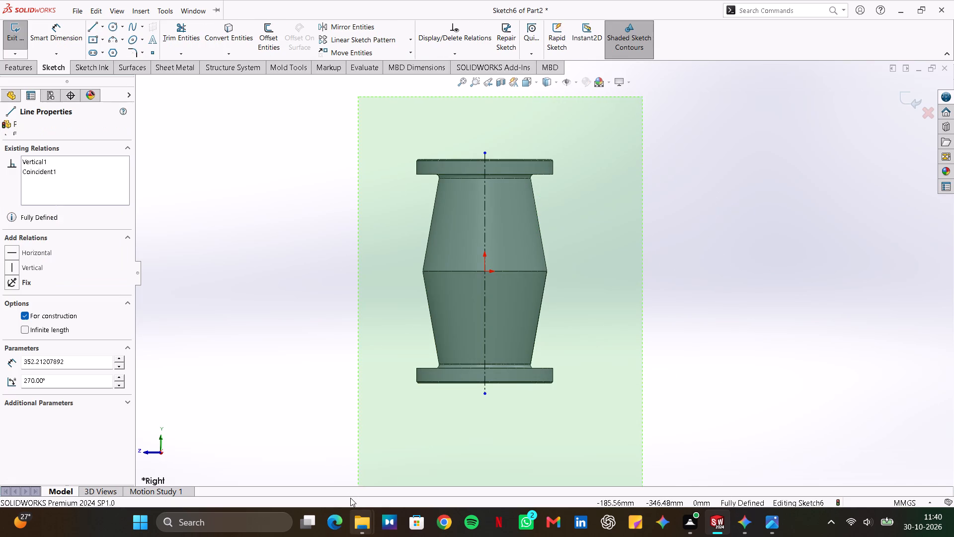
pyautogui.press('Delete')
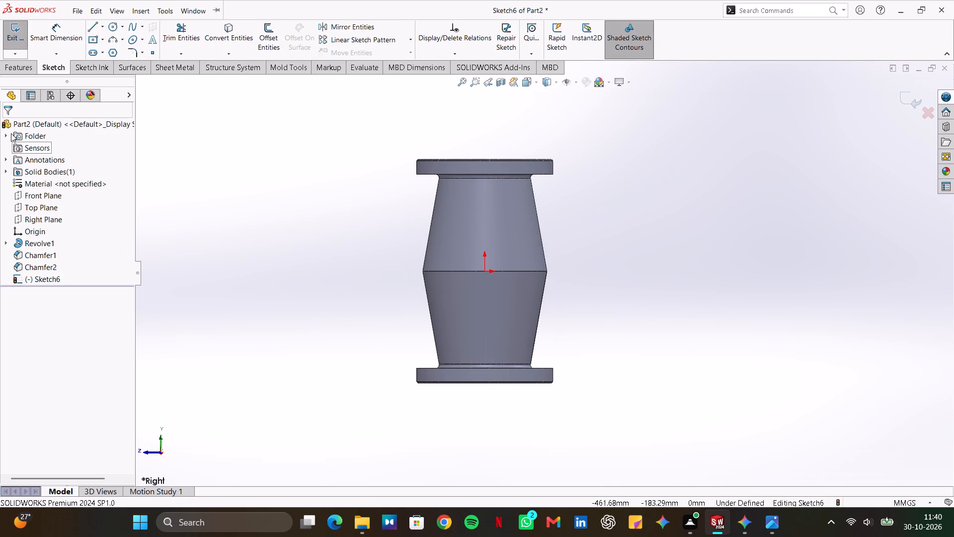
pyautogui.click(9, 31)
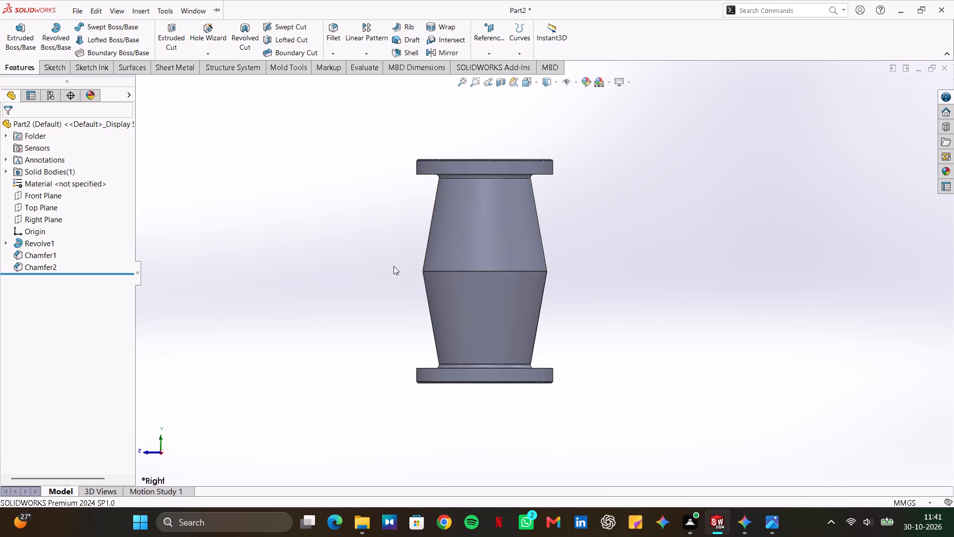
# Create a reference plane offset 185 mm from the Front Plane.
pyautogui.moveTo(360, 254); pyautogui.dragTo(512, 270, button='middle')
pyautogui.moveTo(360, 254); pyautogui.dragTo(511, 270)
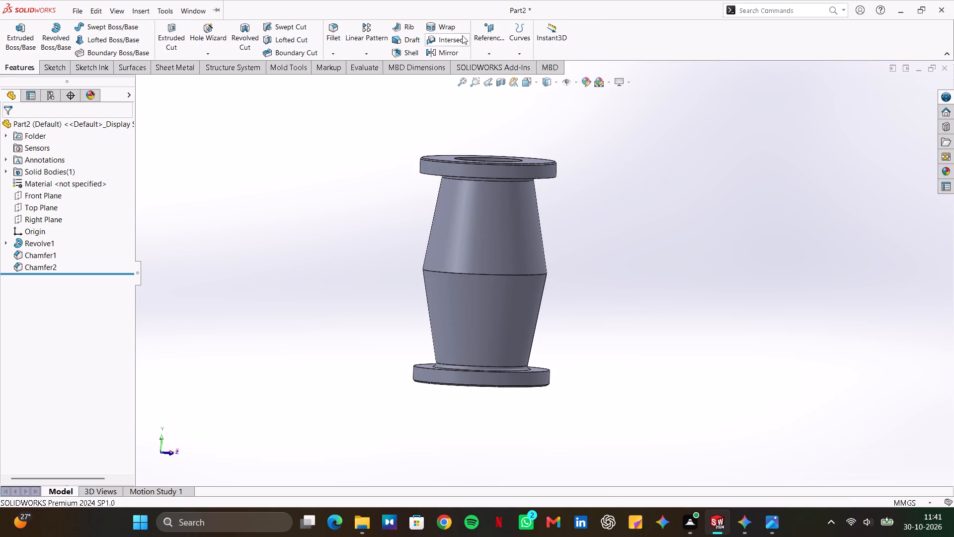
pyautogui.click(483, 55)
pyautogui.click(501, 66)
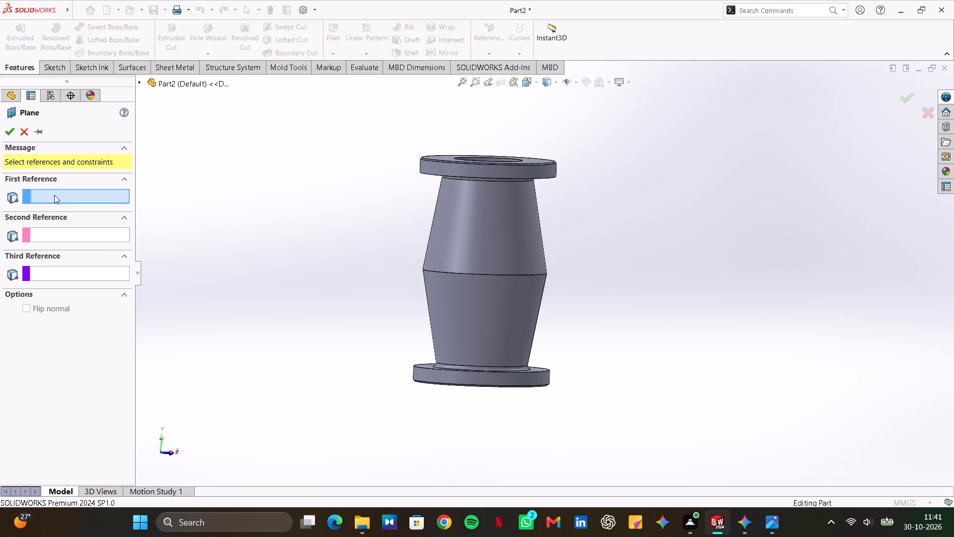
pyautogui.click(14, 98)
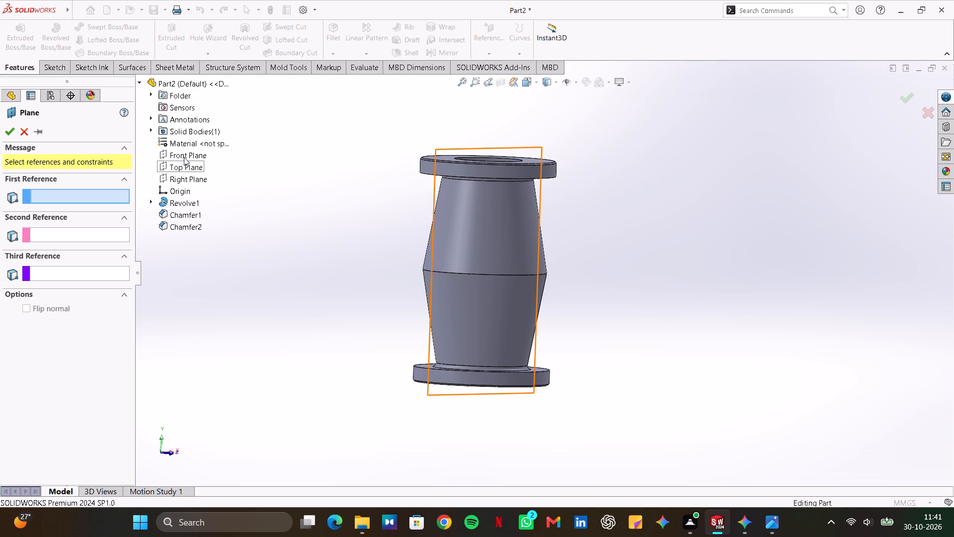
pyautogui.moveTo(270, 239); pyautogui.dragTo(271, 239, button='middle')
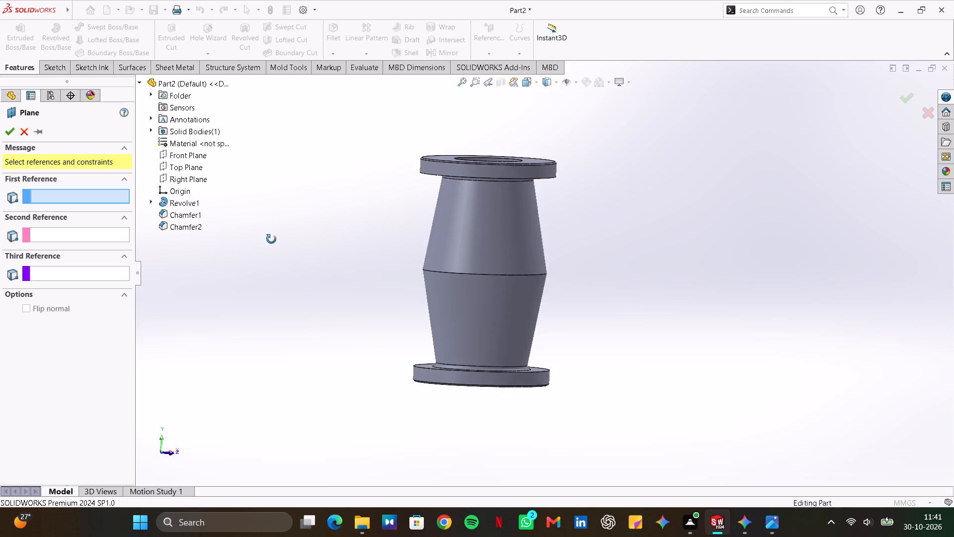
pyautogui.moveTo(271, 239); pyautogui.dragTo(370, 247, button='middle')
pyautogui.moveTo(271, 239); pyautogui.dragTo(370, 247)
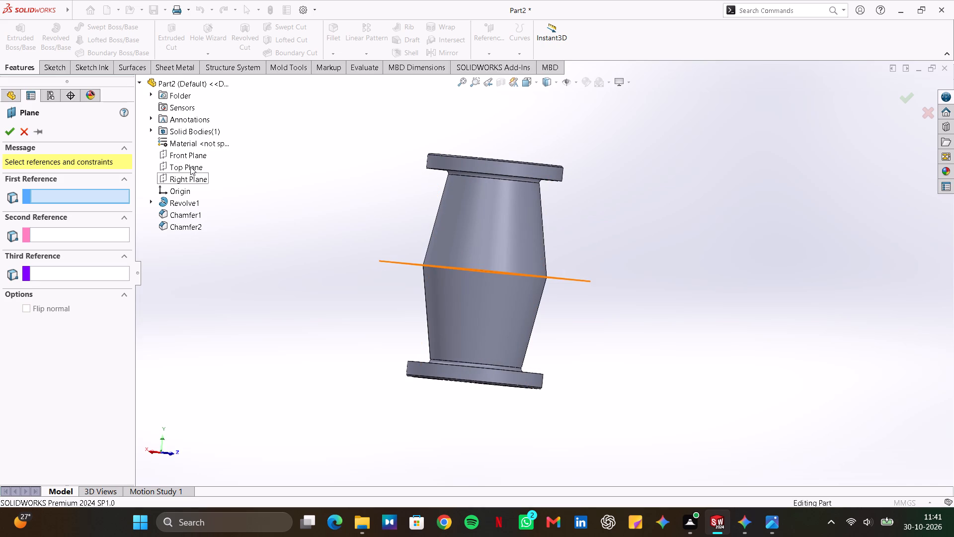
pyautogui.click(189, 151)
pyautogui.moveTo(308, 213); pyautogui.dragTo(365, 220, button='middle')
pyautogui.moveTo(310, 213); pyautogui.dragTo(365, 220)
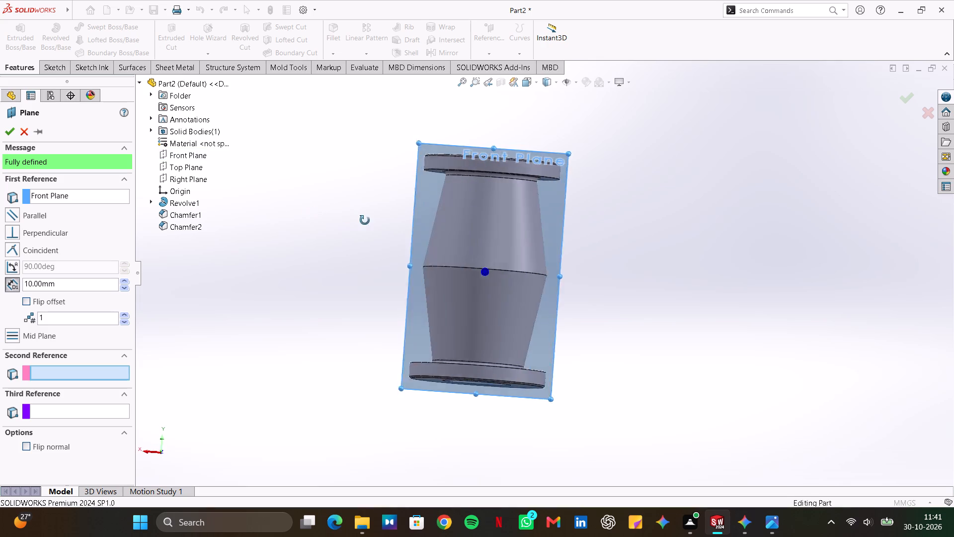
pyautogui.moveTo(365, 220); pyautogui.dragTo(453, 277)
pyautogui.moveTo(365, 220); pyautogui.dragTo(453, 277, button='middle')
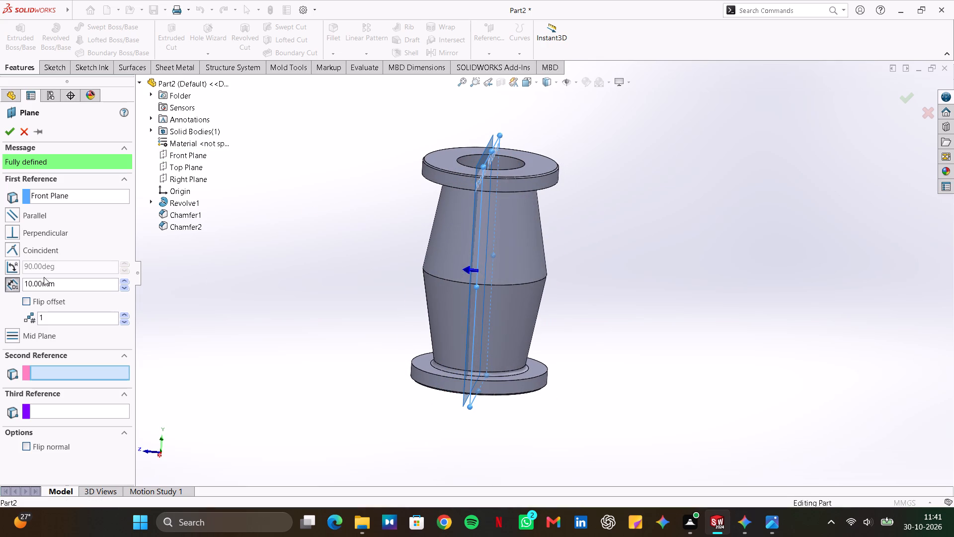
pyautogui.moveTo(61, 282); pyautogui.dragTo(25, 285)
pyautogui.write('185')
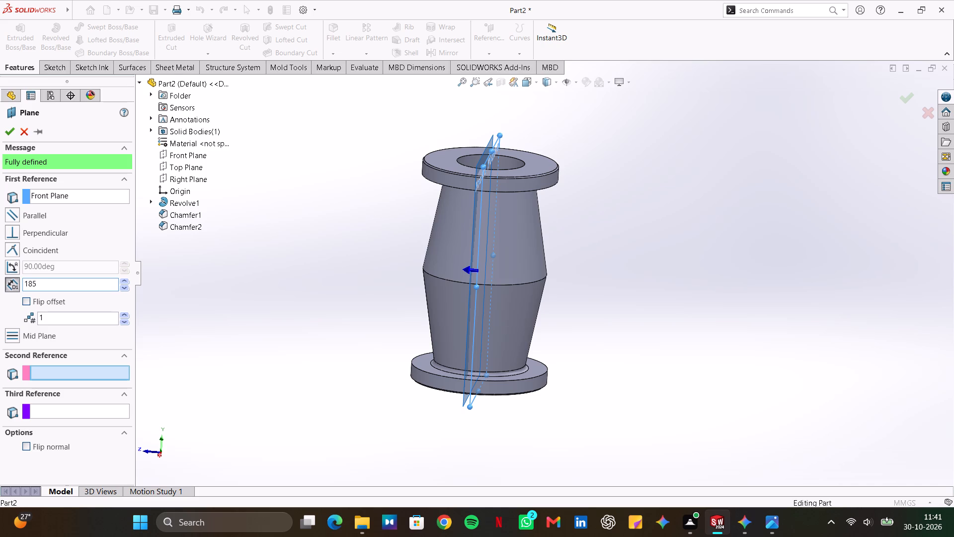
pyautogui.press('Return')
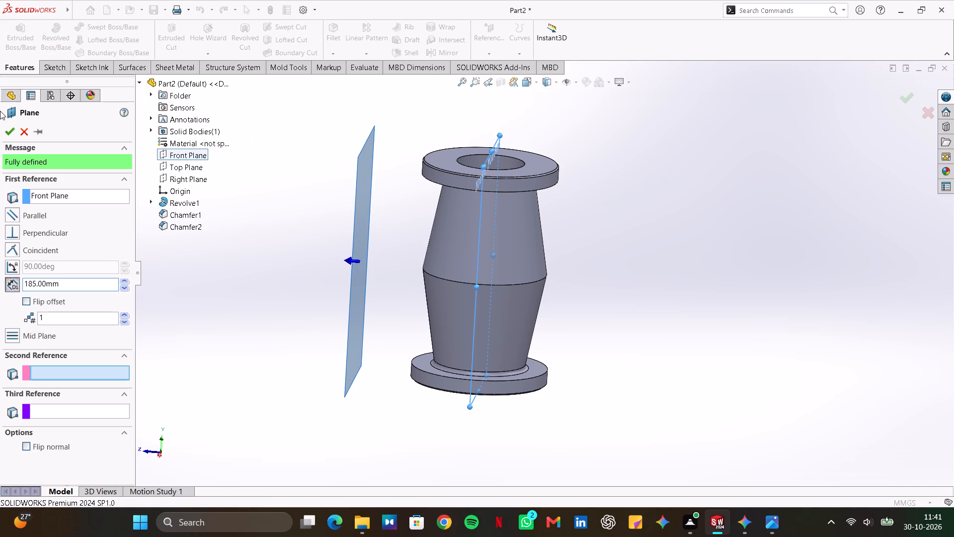
pyautogui.click(7, 130)
pyautogui.click(211, 296)
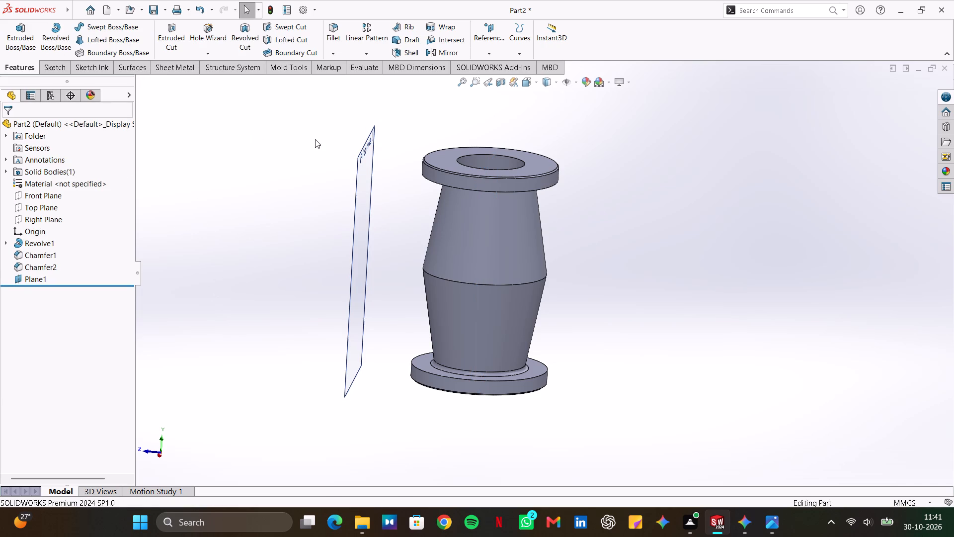
# Sketch a circle centered on the origin on the offset plane, dimension its diameter at 48 mm, and exit the sketch.
pyautogui.click(67, 74)
pyautogui.click(63, 69)
pyautogui.click(12, 40)
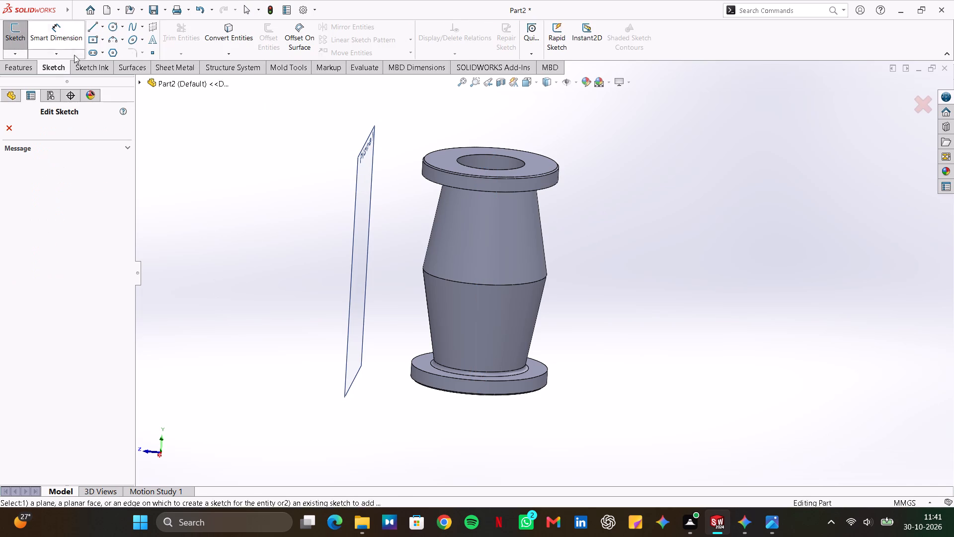
pyautogui.click(354, 203)
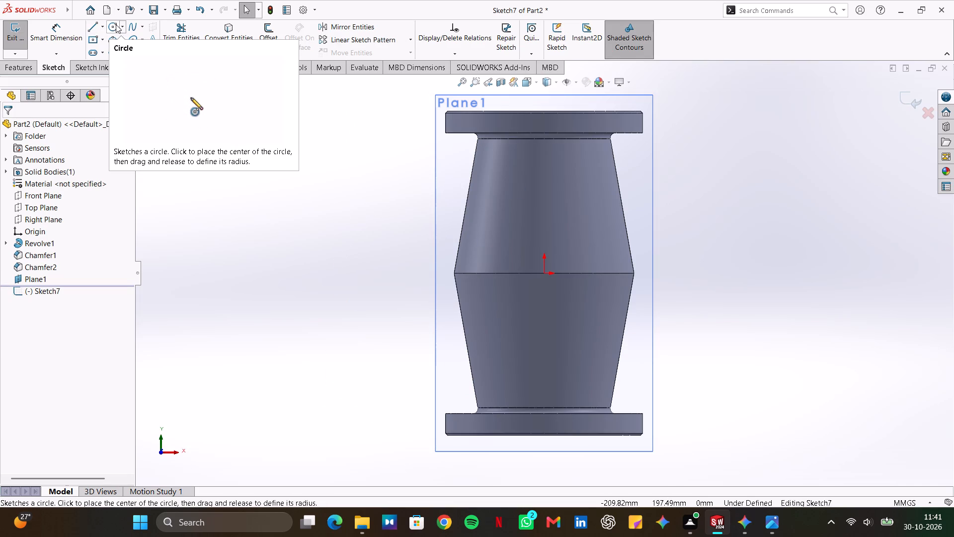
pyautogui.click(114, 24)
pyautogui.click(547, 275)
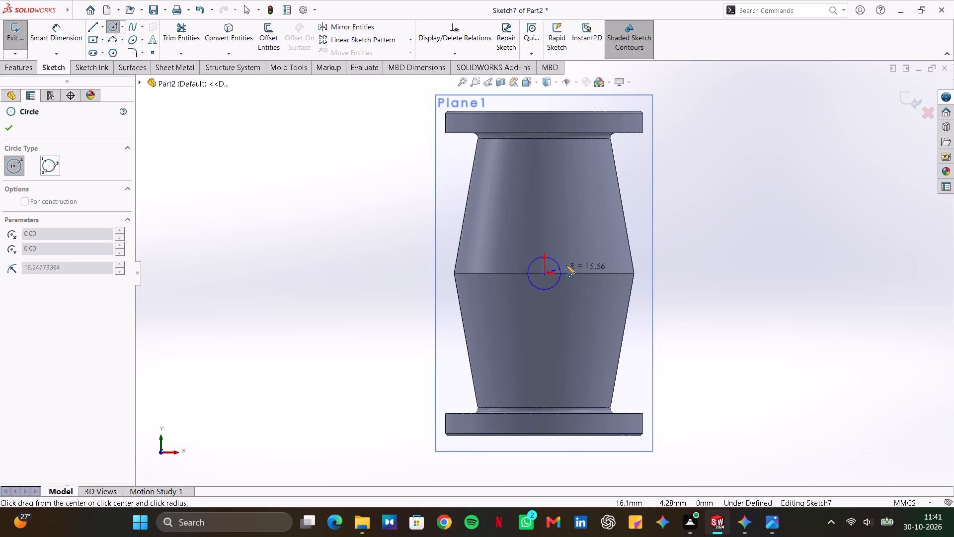
pyautogui.click(567, 262)
pyautogui.click(69, 32)
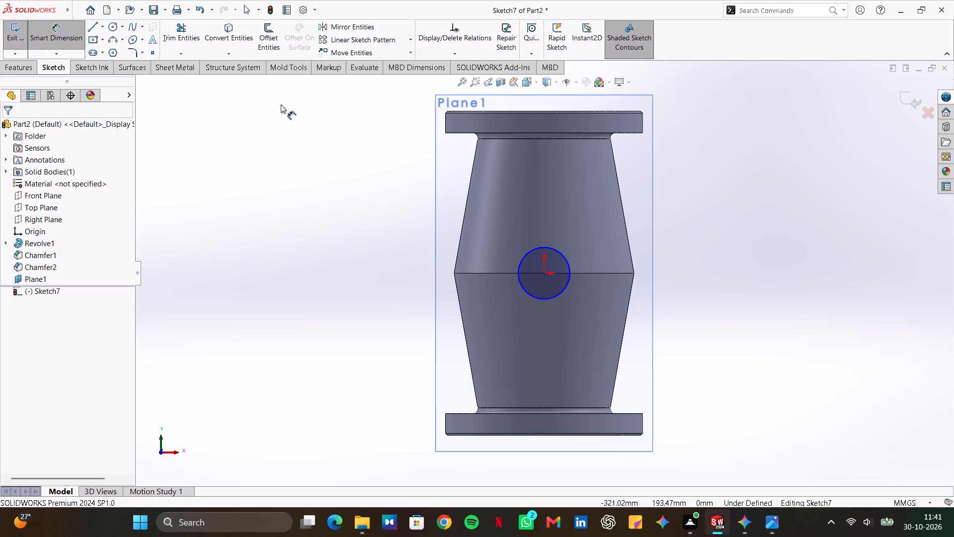
pyautogui.click(563, 287)
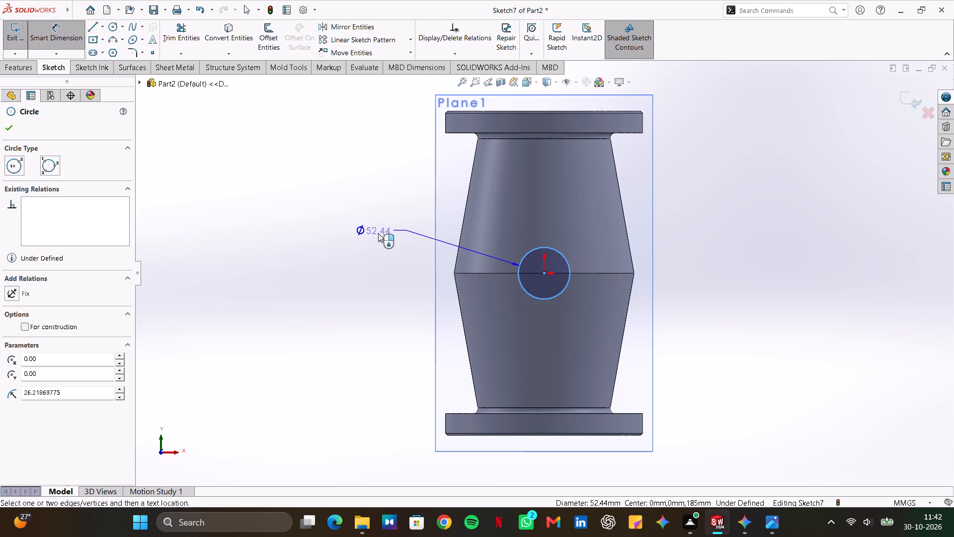
pyautogui.click(384, 234)
pyautogui.write('48')
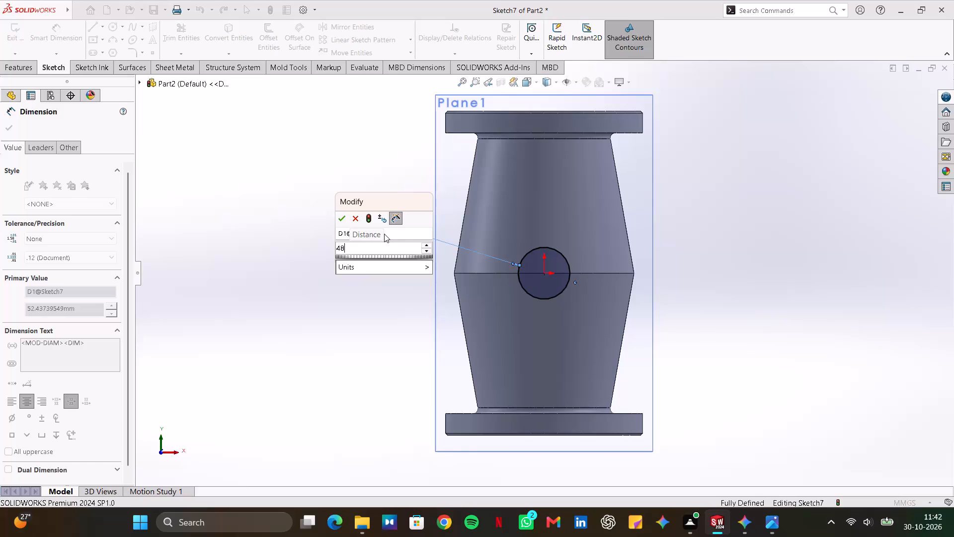
pyautogui.press('Return')
pyautogui.click(382, 270)
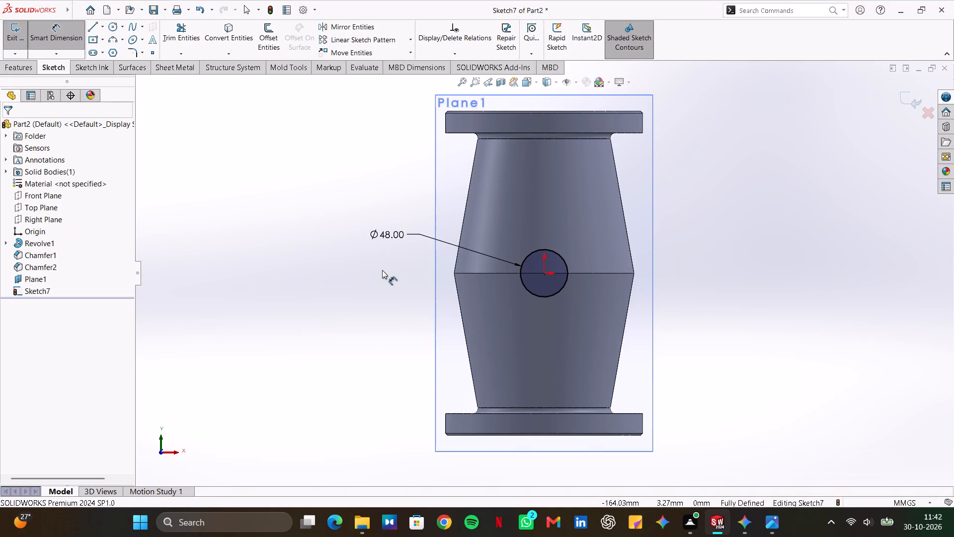
pyautogui.click(910, 103)
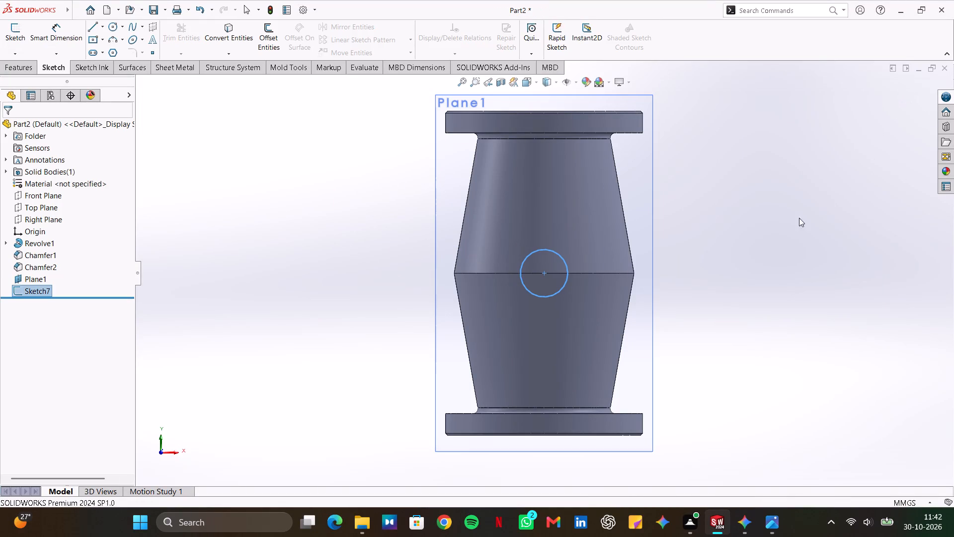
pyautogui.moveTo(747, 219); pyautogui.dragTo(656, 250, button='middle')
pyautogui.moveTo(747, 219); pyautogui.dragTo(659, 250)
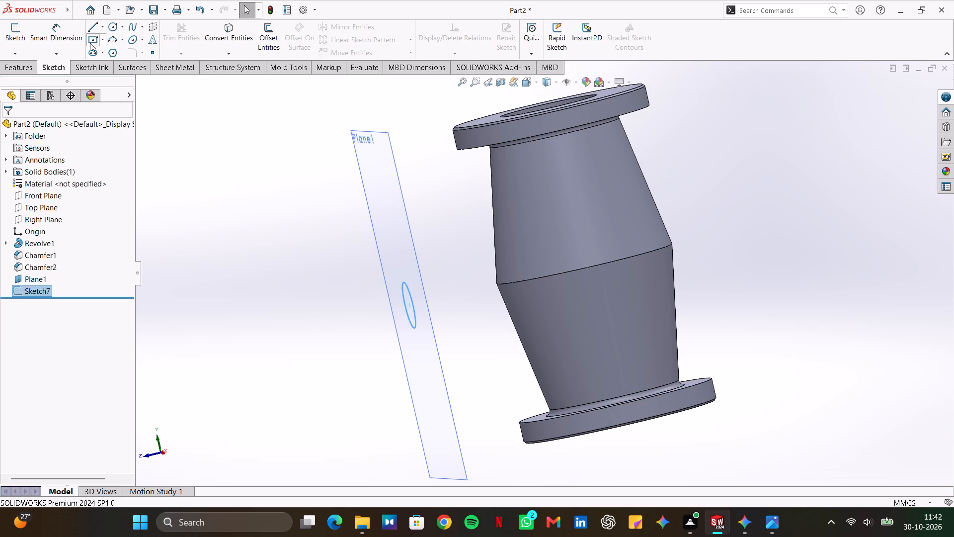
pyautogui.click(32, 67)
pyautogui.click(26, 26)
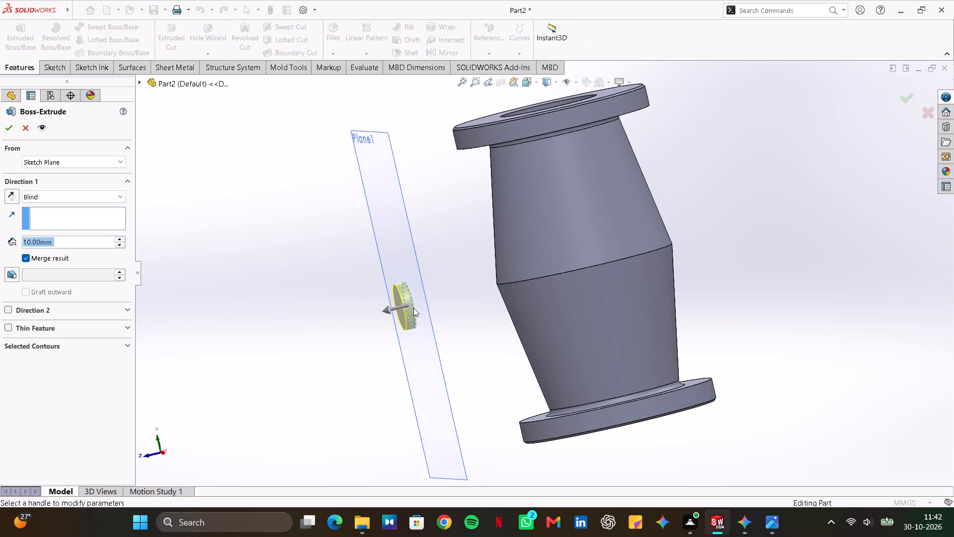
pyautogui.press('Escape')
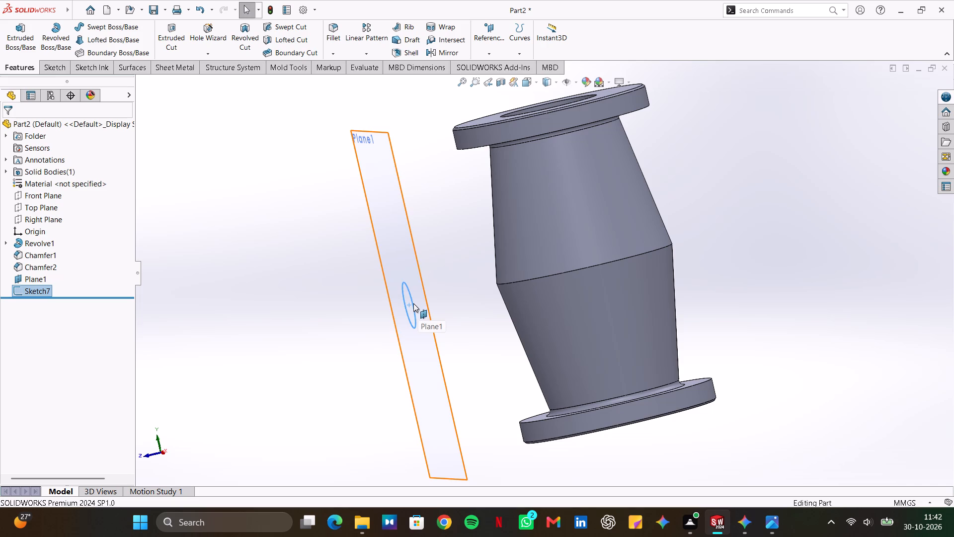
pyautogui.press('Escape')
# Reopen the circle sketch on the offset plane, set the circle's diameter to 80 mm, and exit the sketch.
pyautogui.click(413, 303)
pyautogui.click(438, 256)
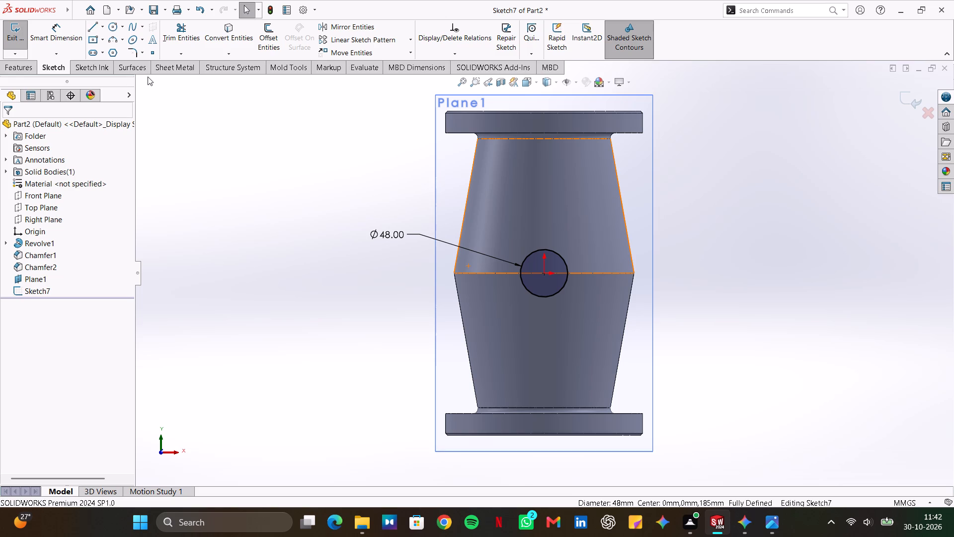
pyautogui.doubleClick(385, 233)
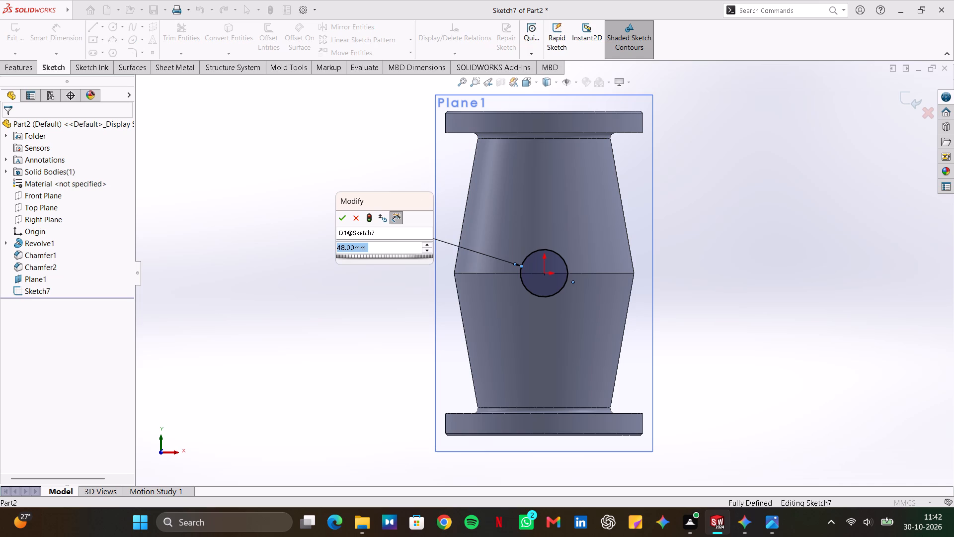
pyautogui.write('80')
pyautogui.press('Return')
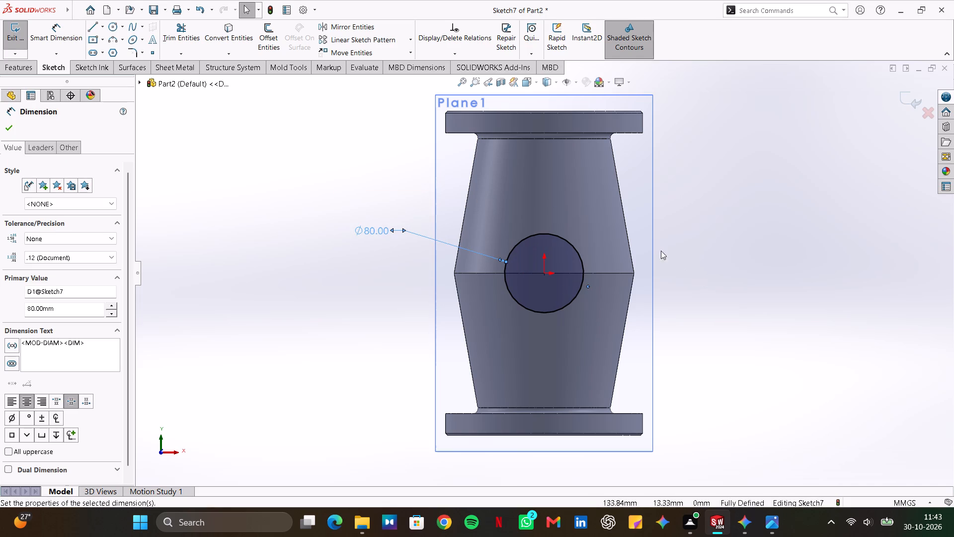
pyautogui.click(19, 34)
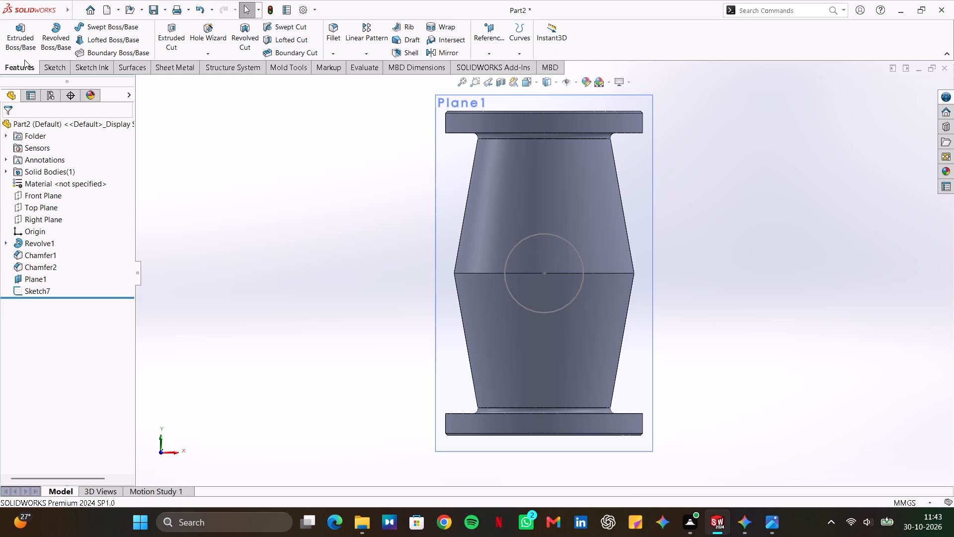
# Start a boss extrusion of the 80 mm circle and reverse its direction toward the double-tapered body.
pyautogui.click(22, 40)
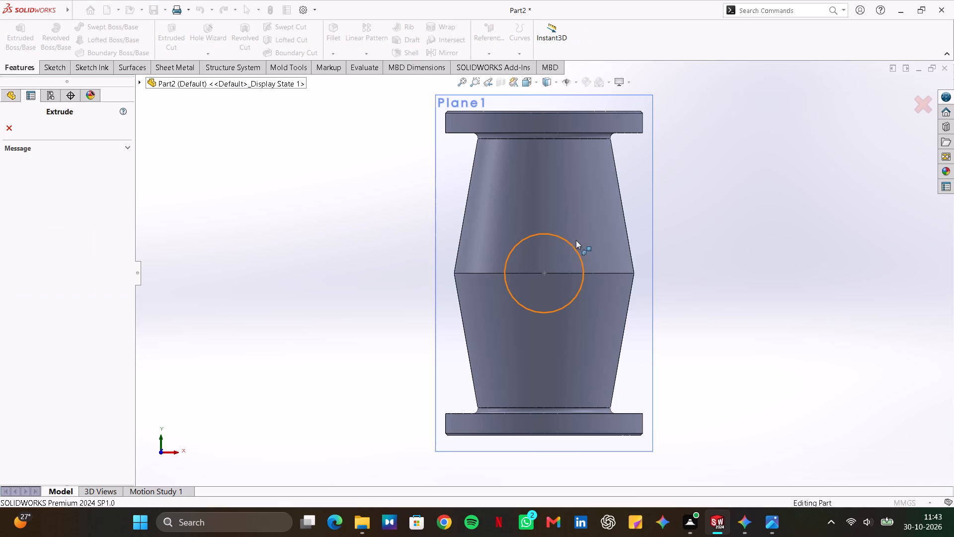
pyautogui.click(571, 244)
pyautogui.moveTo(731, 234); pyautogui.dragTo(640, 288, button='middle')
pyautogui.moveTo(731, 234); pyautogui.dragTo(641, 288)
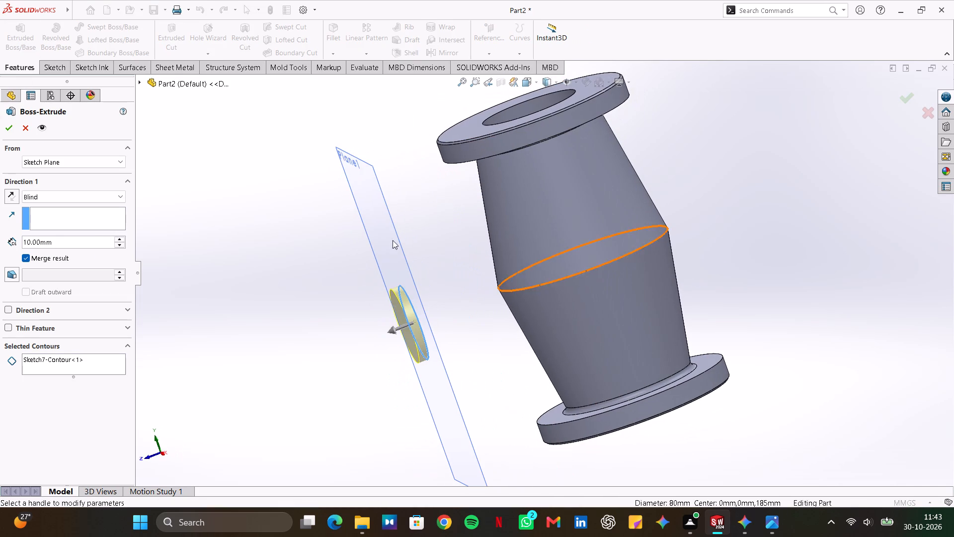
pyautogui.click(9, 197)
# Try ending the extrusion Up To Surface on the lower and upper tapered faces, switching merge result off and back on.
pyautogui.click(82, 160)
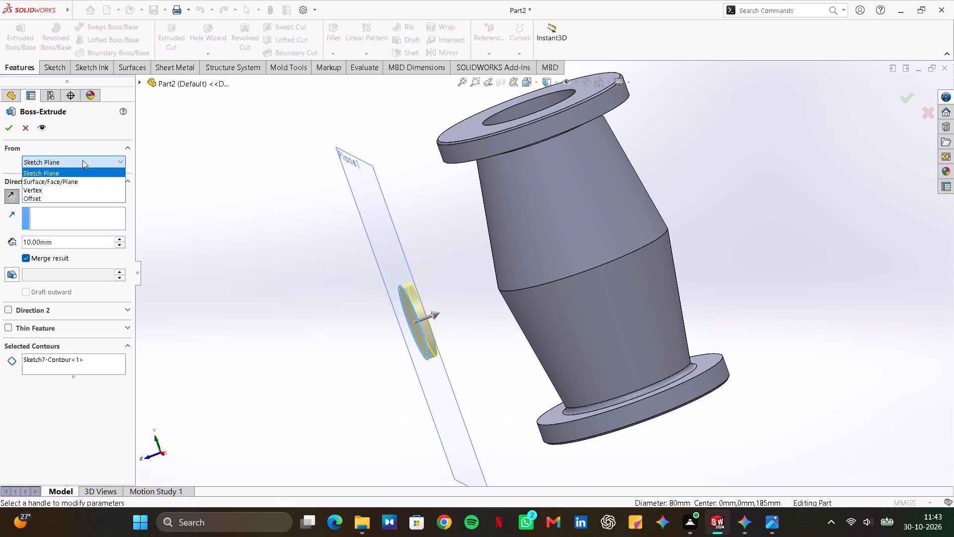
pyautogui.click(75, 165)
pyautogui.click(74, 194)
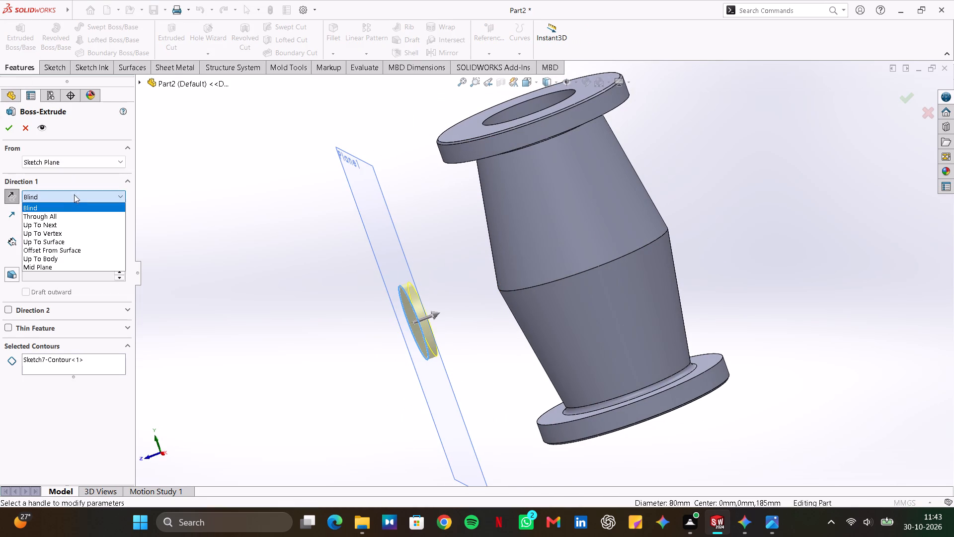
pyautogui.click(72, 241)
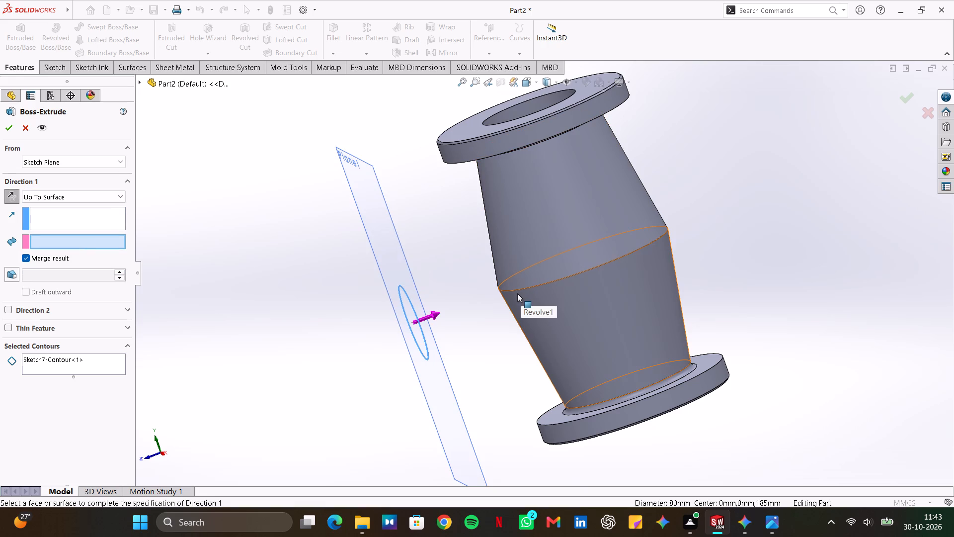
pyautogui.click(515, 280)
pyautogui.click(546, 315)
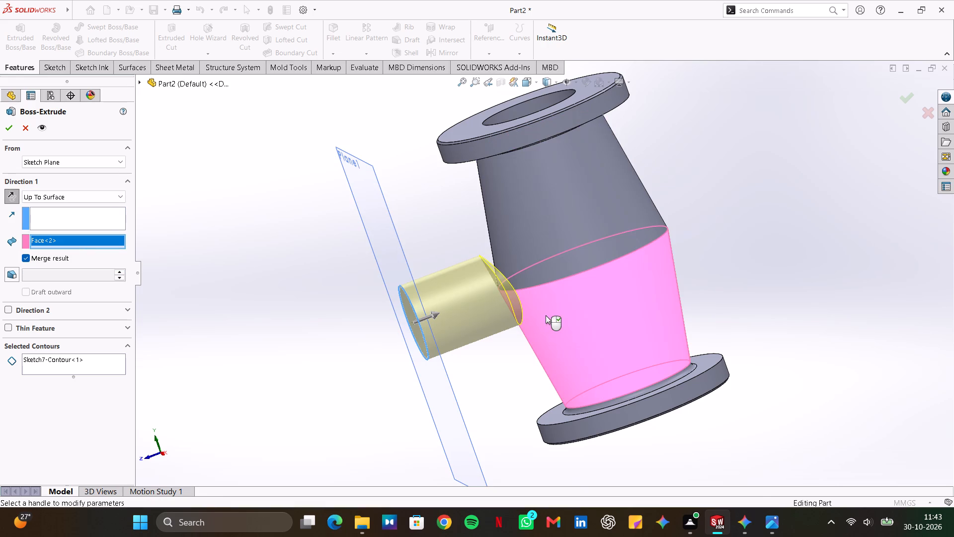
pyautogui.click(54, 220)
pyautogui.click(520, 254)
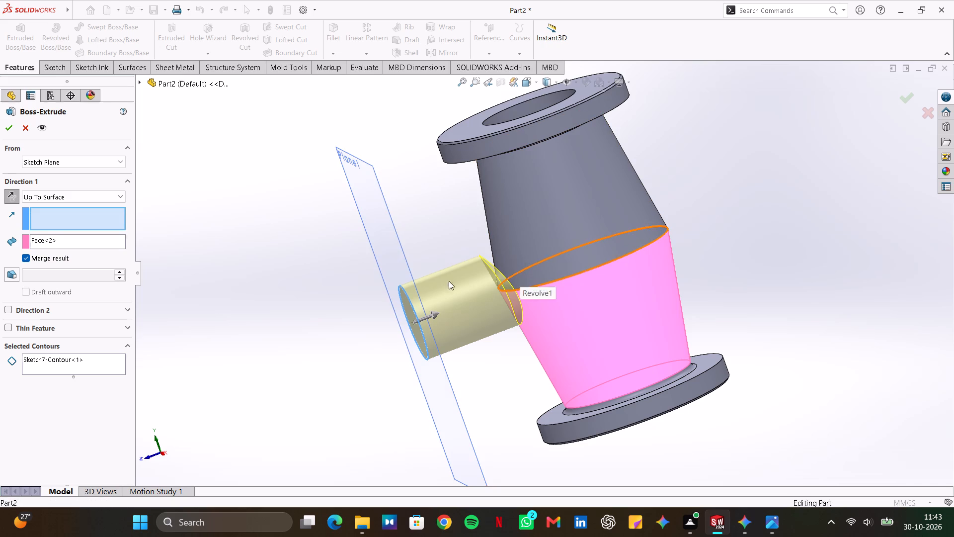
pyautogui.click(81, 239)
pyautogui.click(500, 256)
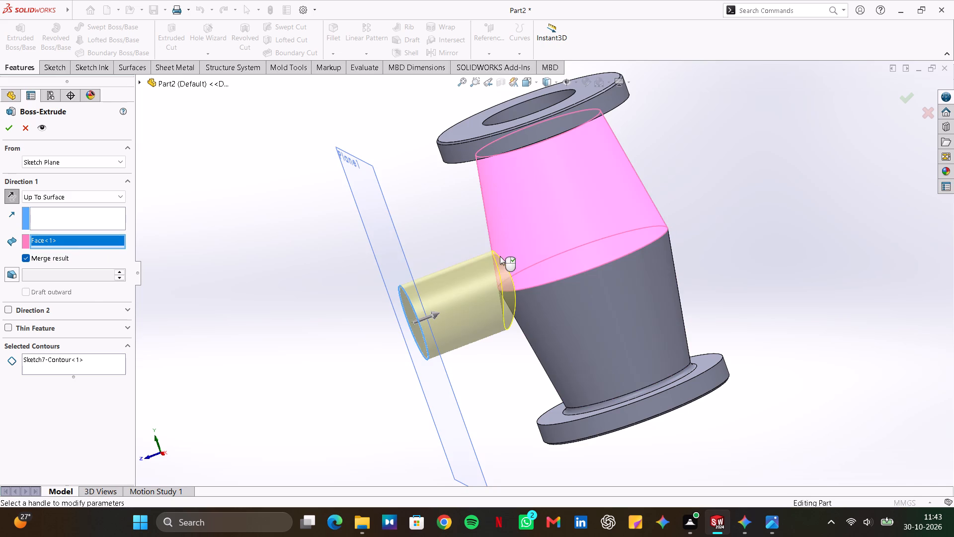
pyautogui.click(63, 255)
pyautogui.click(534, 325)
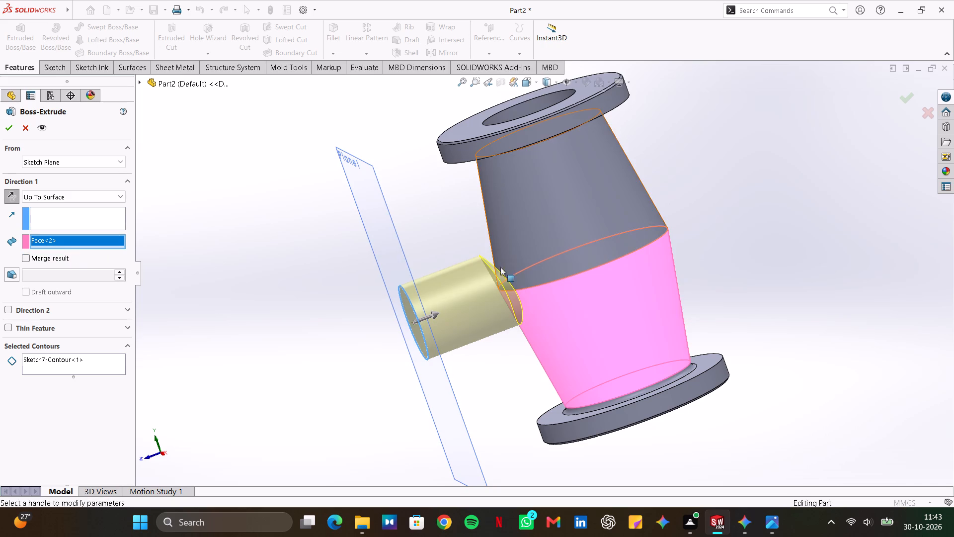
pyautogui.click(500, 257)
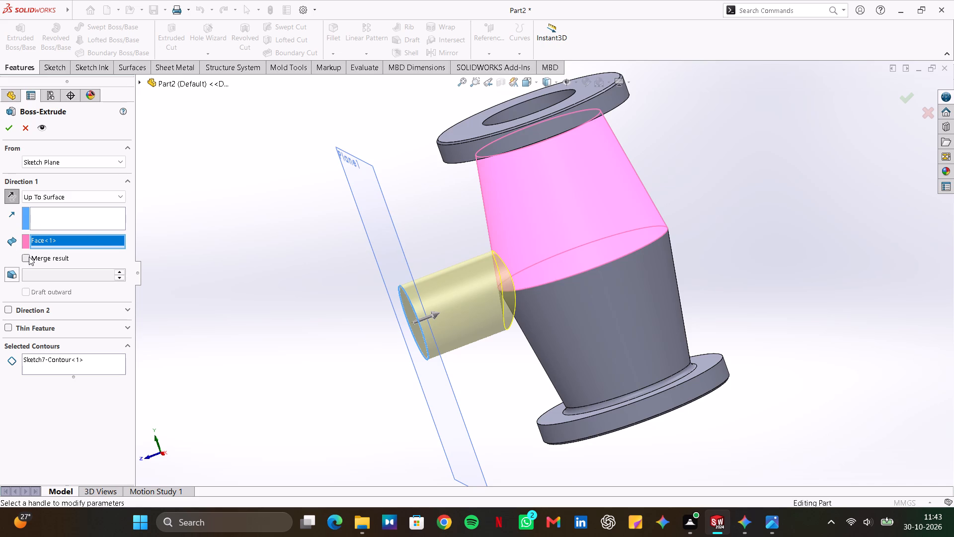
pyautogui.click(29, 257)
# Set the extrusion's end condition to Up To Body, select the main body with merged result, and accept the feature.
pyautogui.click(51, 200)
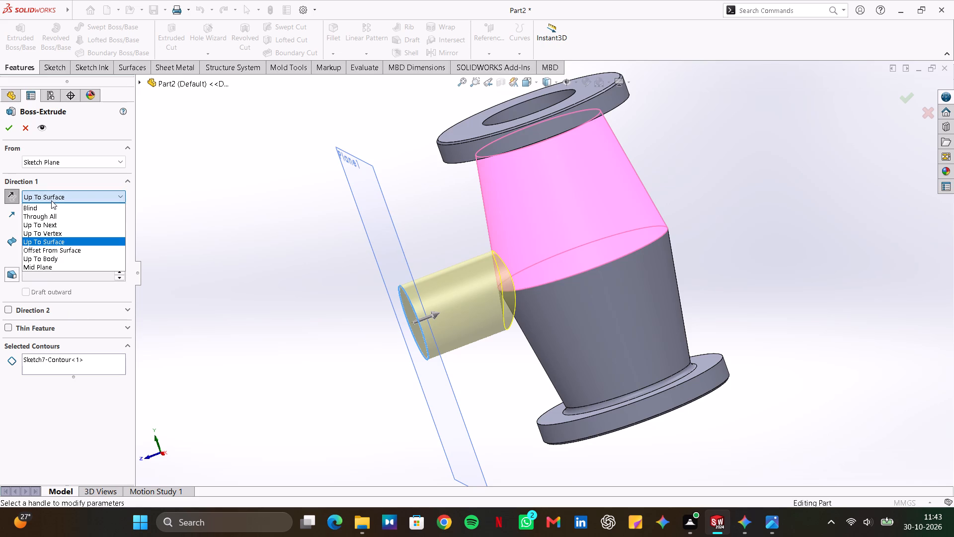
pyautogui.click(70, 260)
pyautogui.click(534, 292)
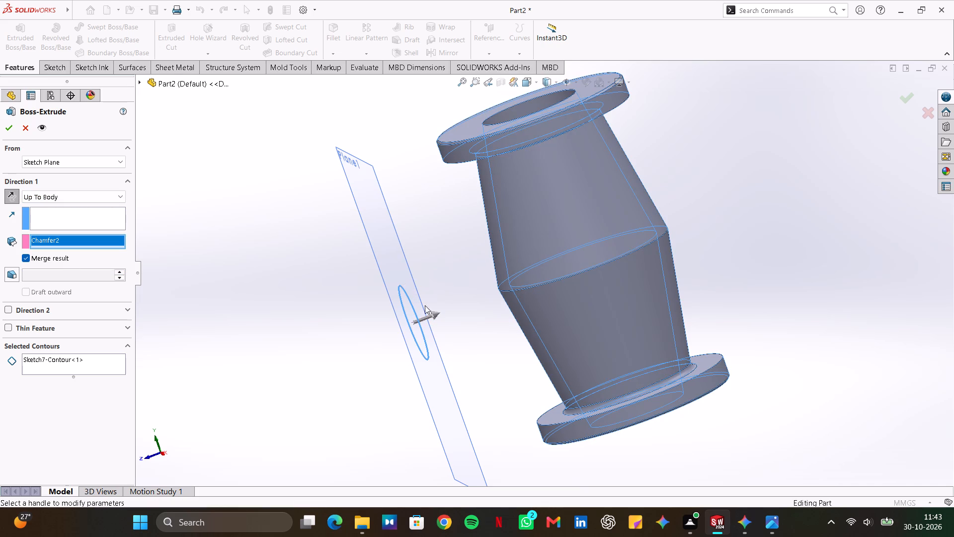
pyautogui.click(9, 129)
pyautogui.click(357, 311)
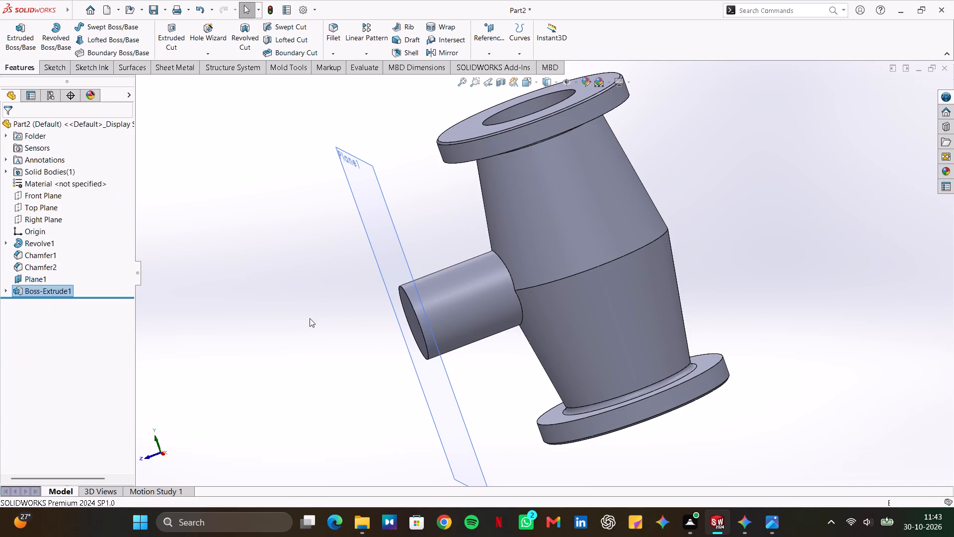
# Fillet the two edges where the branch cylinder meets the tapered body with a 5 mm radius.
pyautogui.moveTo(310, 319); pyautogui.dragTo(283, 166, button='middle')
pyautogui.moveTo(310, 320); pyautogui.dragTo(283, 166)
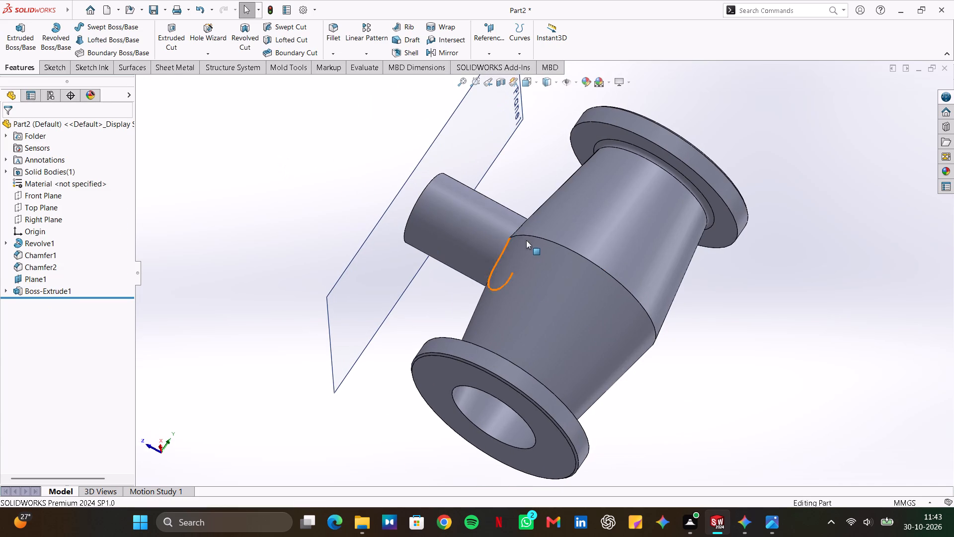
pyautogui.moveTo(277, 137); pyautogui.dragTo(318, 166, button='middle')
pyautogui.moveTo(278, 137); pyautogui.dragTo(323, 173)
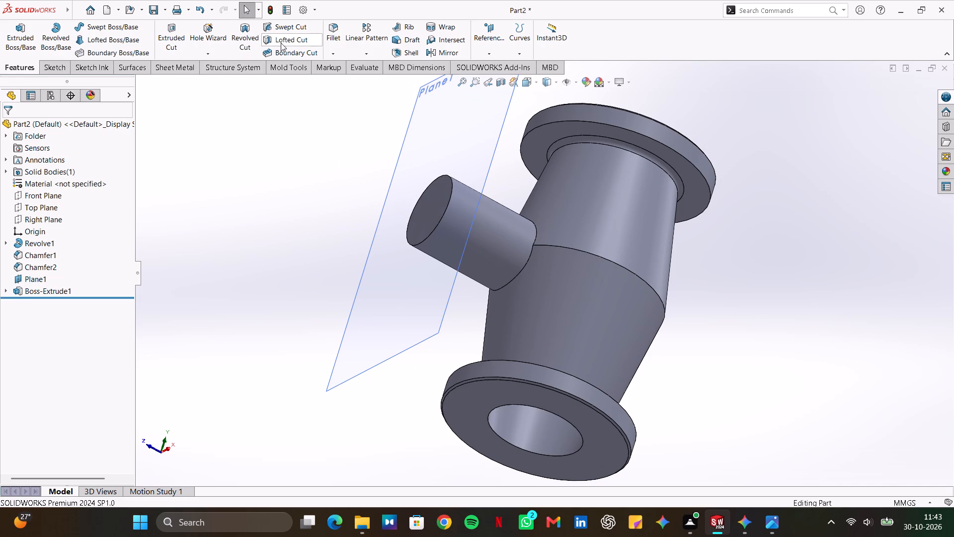
pyautogui.click(327, 33)
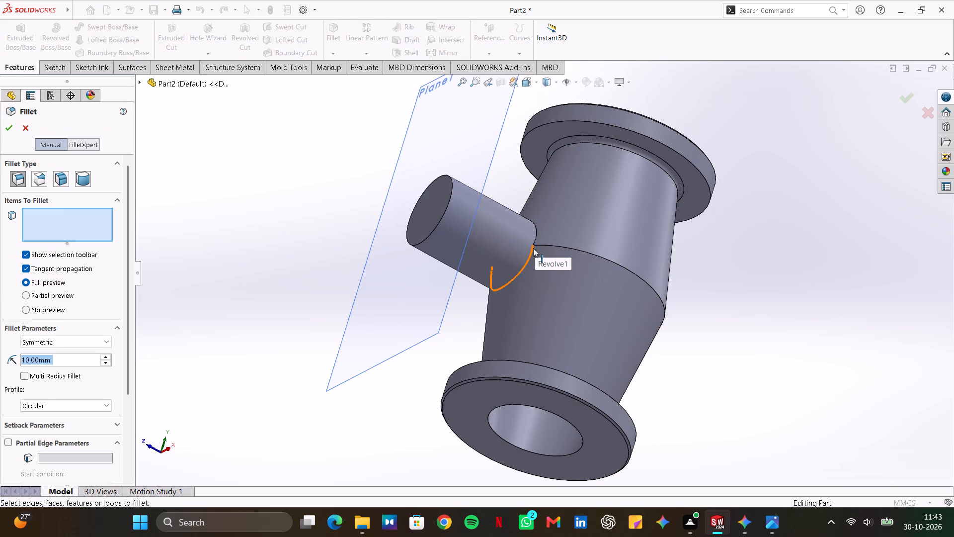
pyautogui.click(533, 248)
pyautogui.click(536, 239)
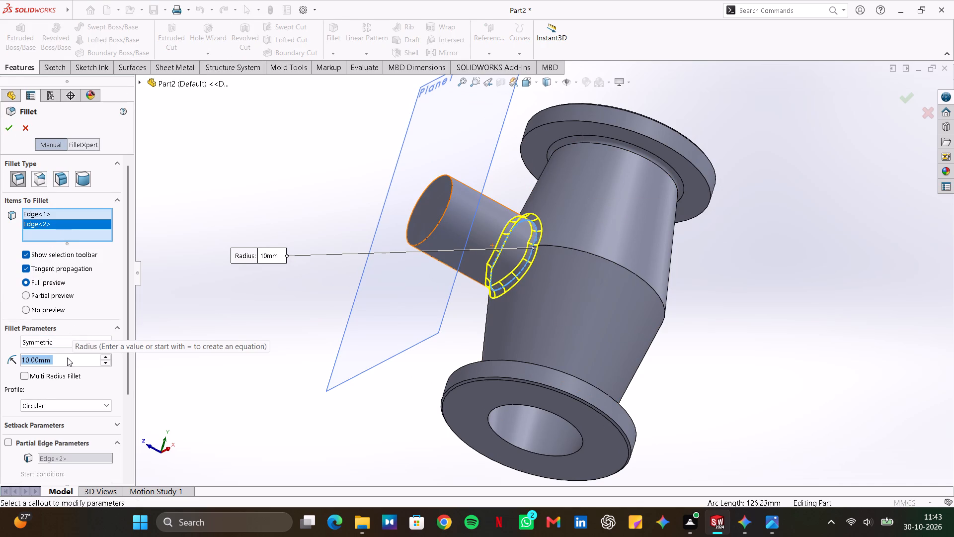
pyautogui.press('5')
pyautogui.press('Return')
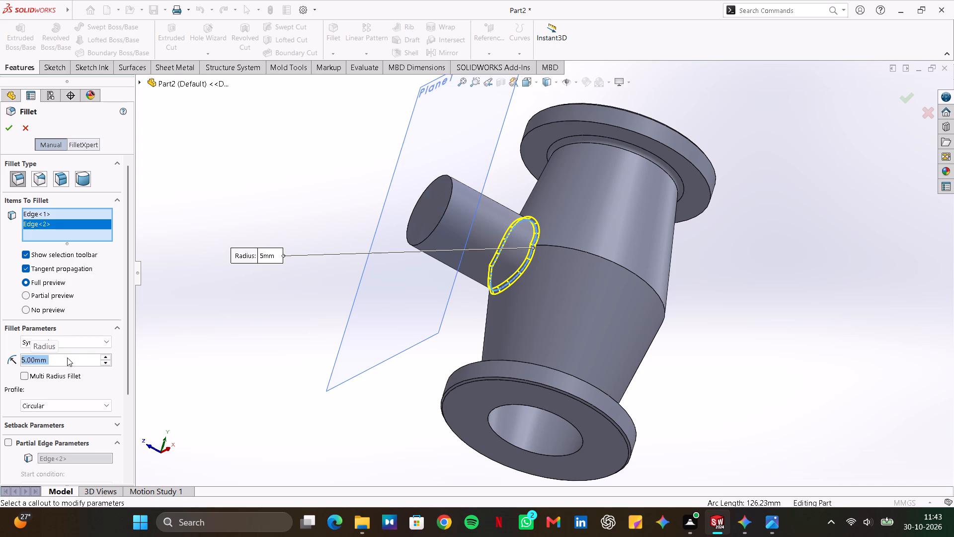
pyautogui.click(7, 129)
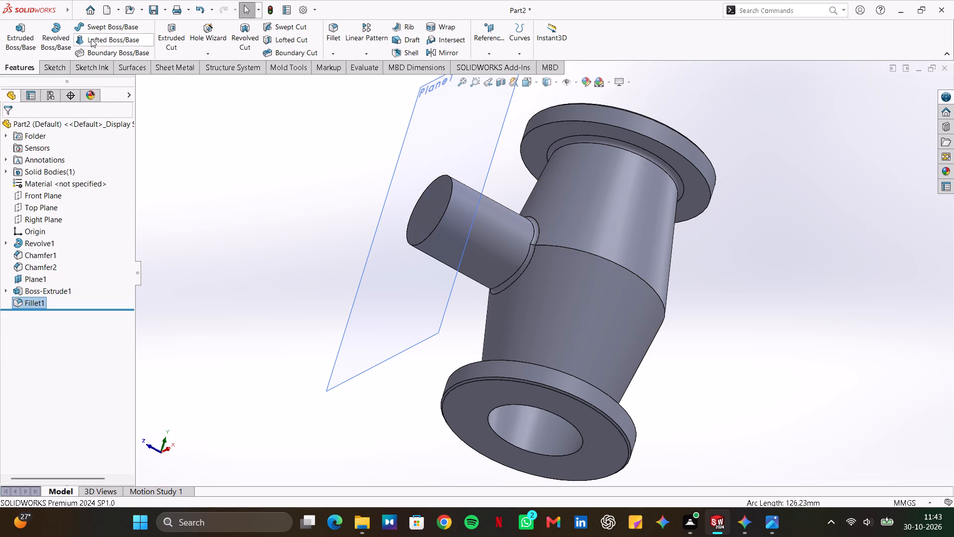
# Sketch a circle centered on the origin on the offset plane, dimension its diameter at 48 mm, and exit the sketch.
pyautogui.click(57, 66)
pyautogui.click(18, 31)
pyautogui.click(486, 163)
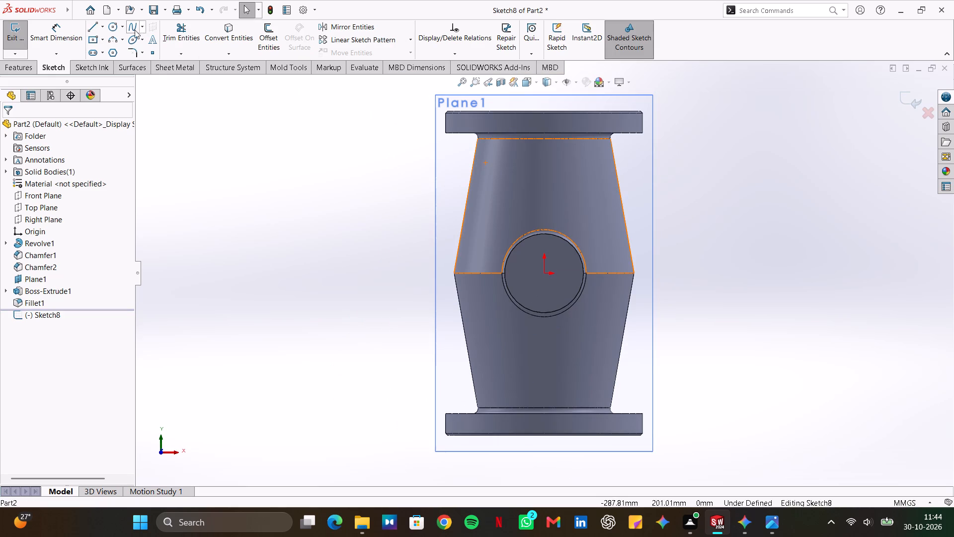
pyautogui.click(109, 26)
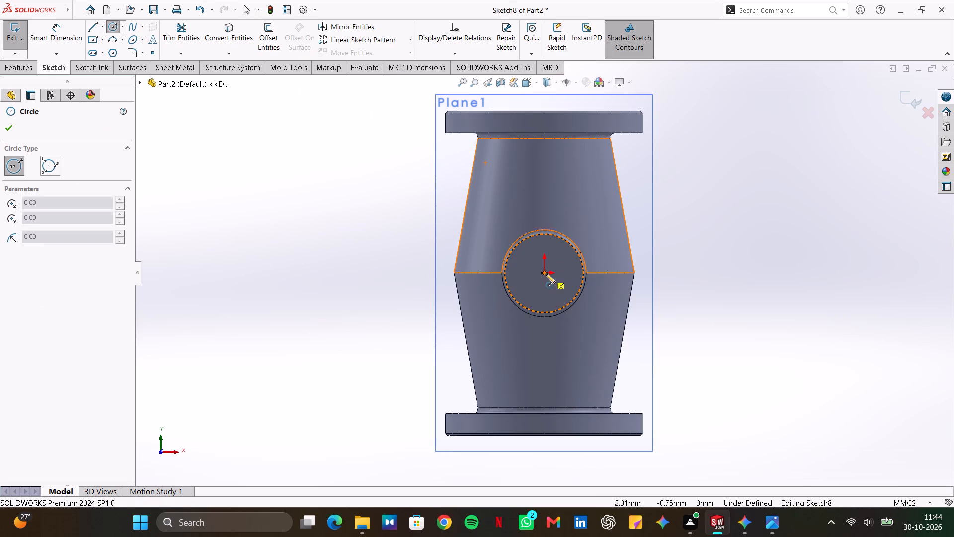
pyautogui.click(544, 274)
pyautogui.click(557, 260)
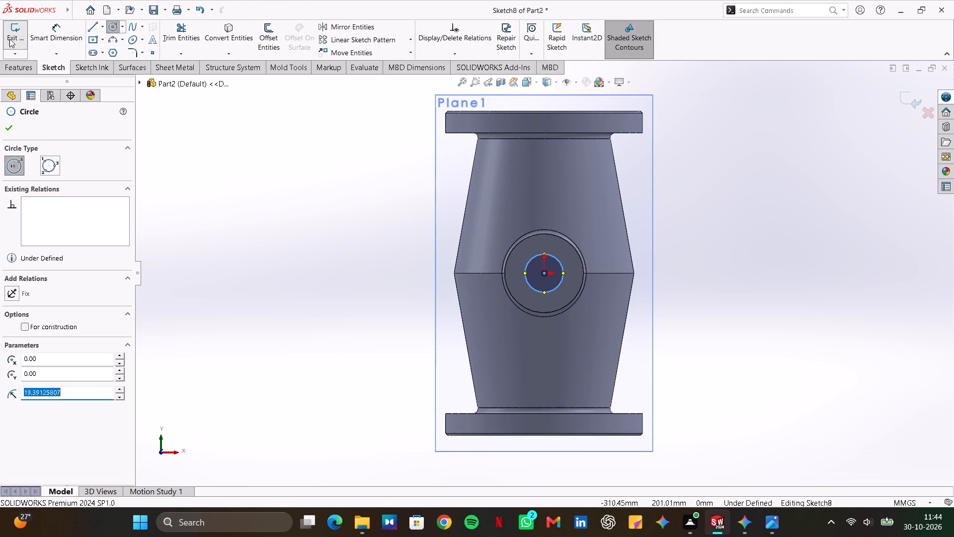
pyautogui.click(48, 32)
pyautogui.click(532, 259)
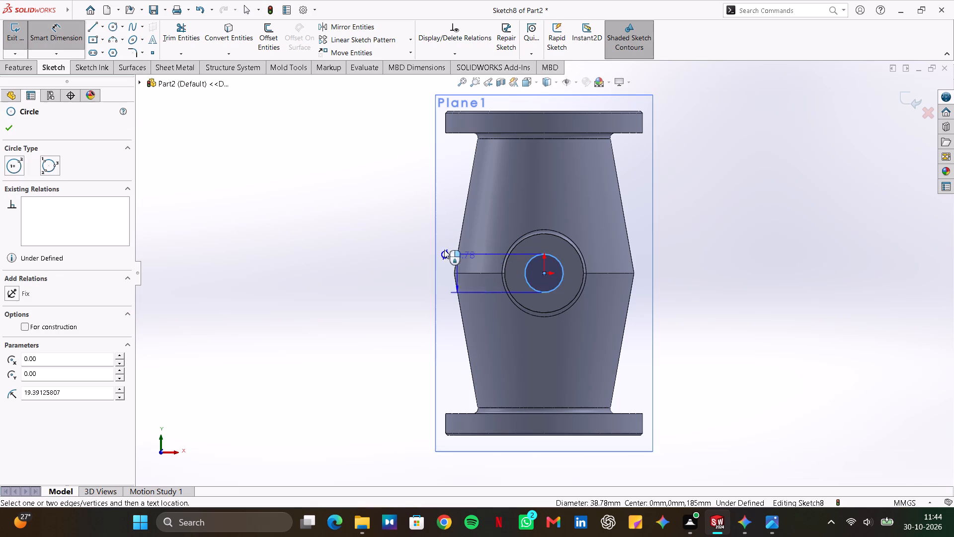
pyautogui.click(395, 227)
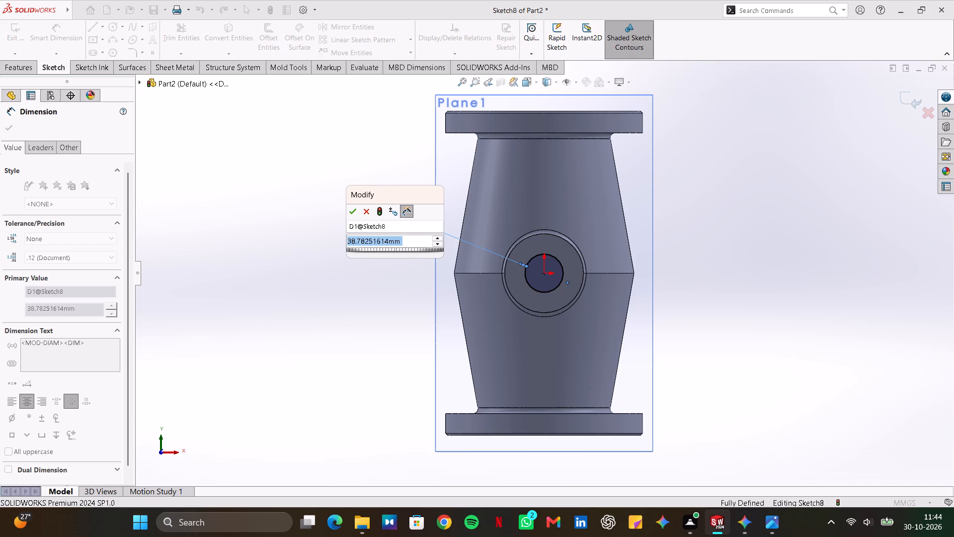
pyautogui.press('4')
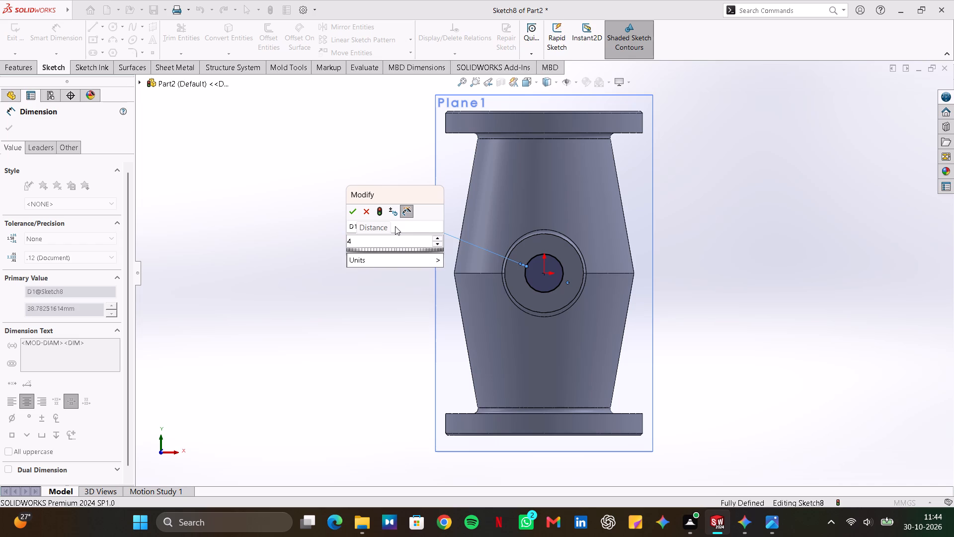
pyautogui.press('8')
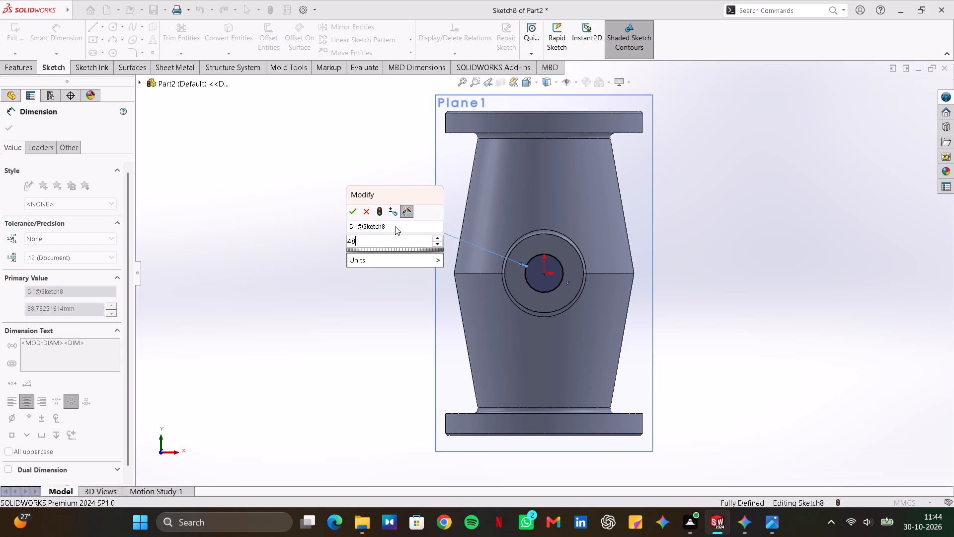
pyautogui.press('Return')
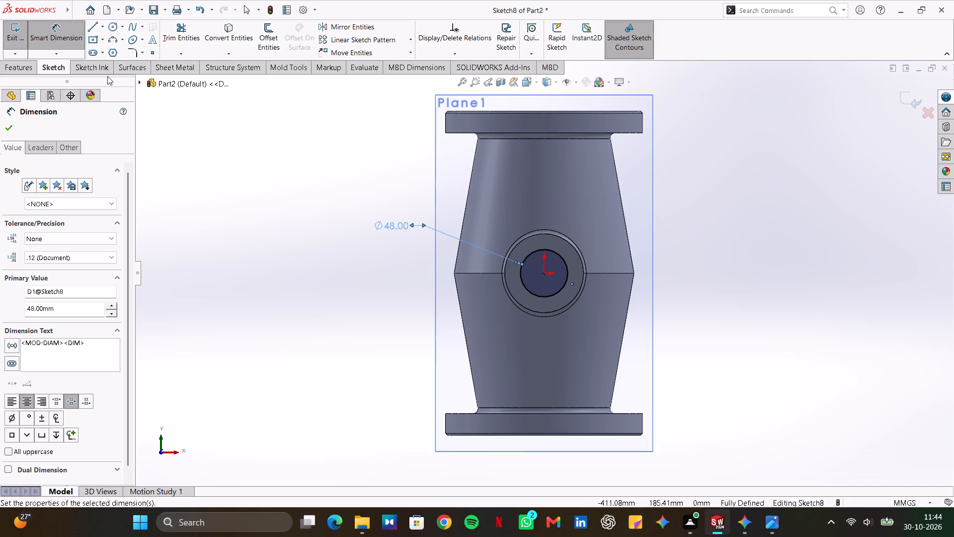
pyautogui.click(23, 38)
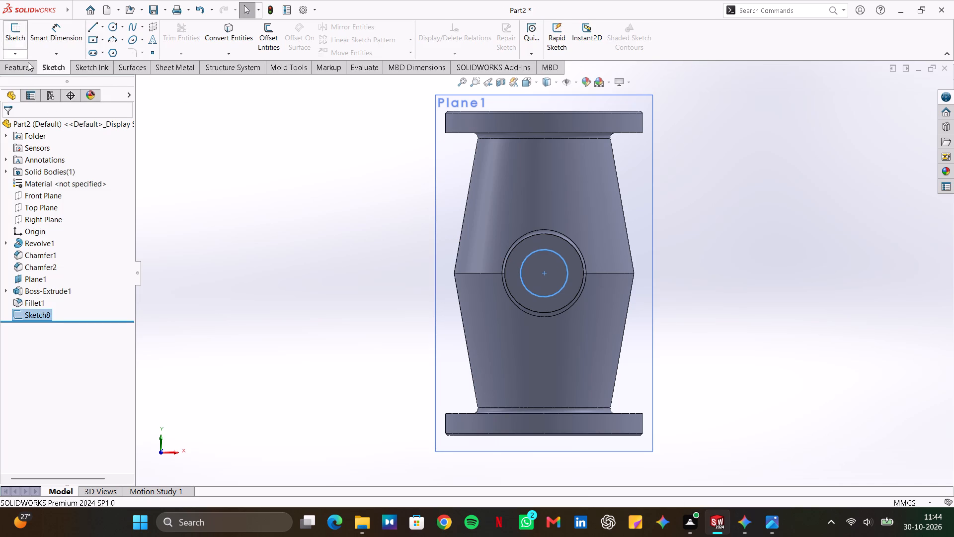
# Start an extruded cut from the 48 mm circle and adjust its blind depth to 144 mm, inside the hollow body.
pyautogui.click(27, 66)
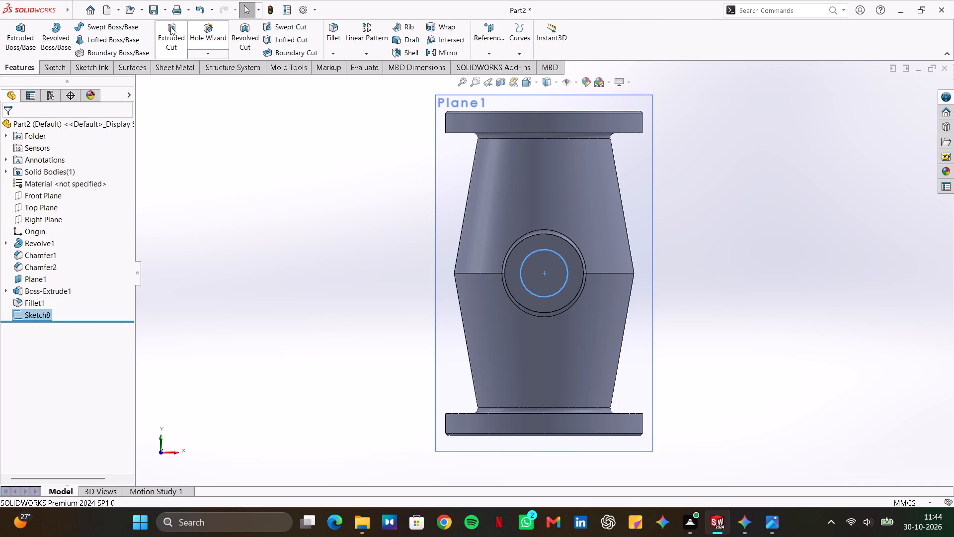
pyautogui.click(170, 27)
pyautogui.moveTo(751, 238); pyautogui.dragTo(701, 254, button='middle')
pyautogui.moveTo(751, 238); pyautogui.dragTo(701, 254)
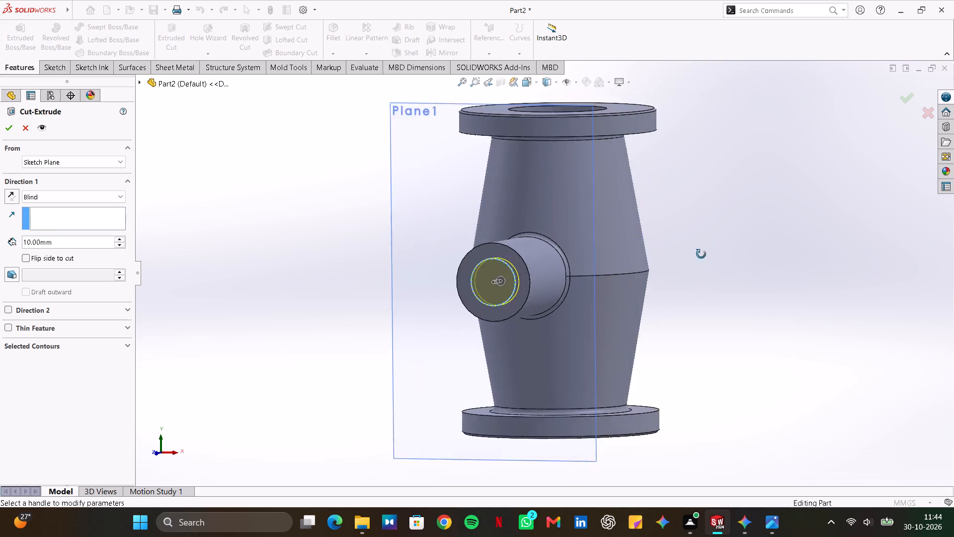
pyautogui.moveTo(701, 254); pyautogui.dragTo(646, 266)
pyautogui.moveTo(701, 254); pyautogui.dragTo(646, 266, button='middle')
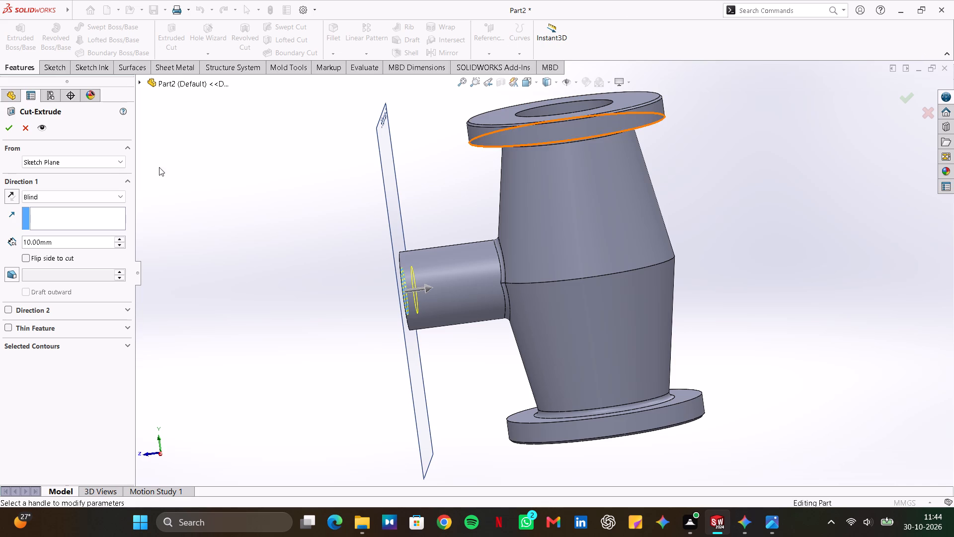
pyautogui.moveTo(428, 286); pyautogui.dragTo(521, 287)
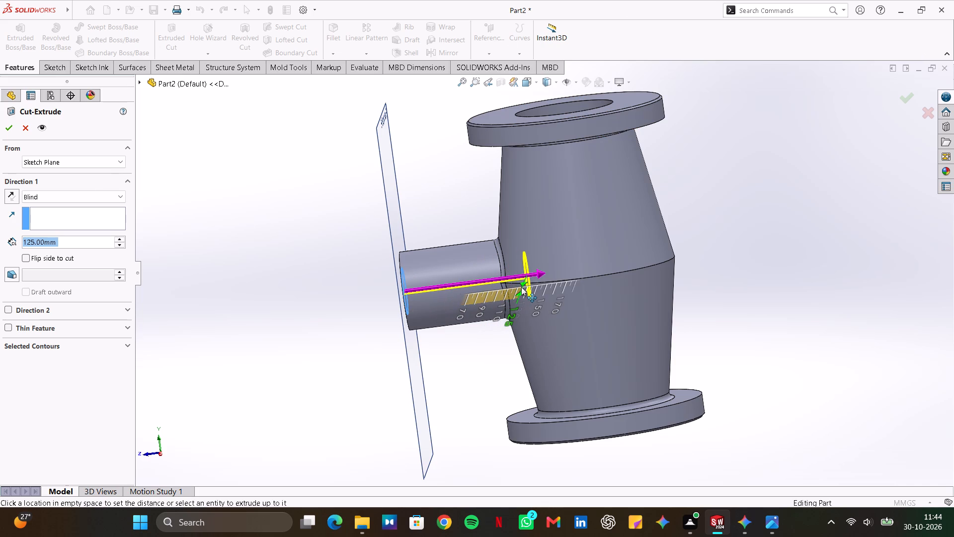
pyautogui.moveTo(521, 287); pyautogui.dragTo(568, 287)
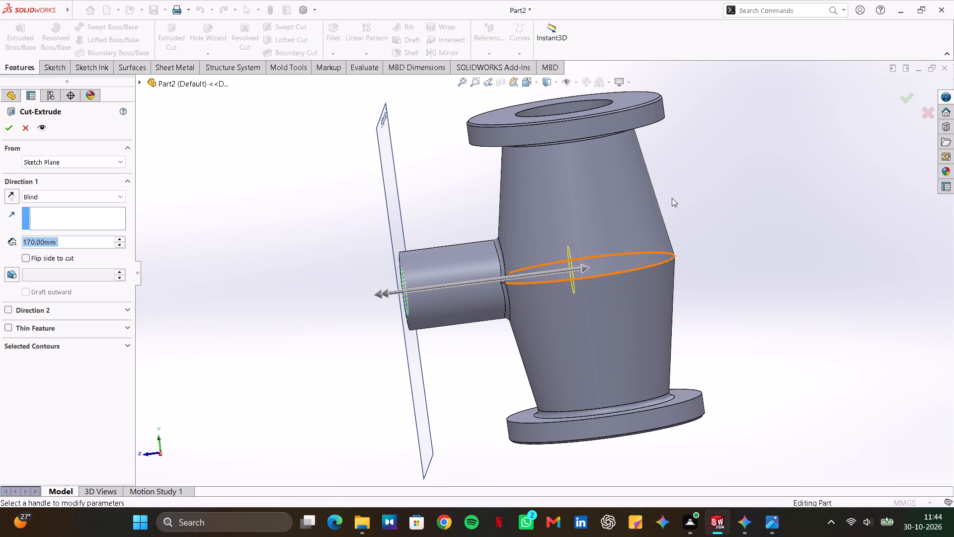
pyautogui.moveTo(658, 157); pyautogui.dragTo(652, 344, button='middle')
pyautogui.moveTo(658, 157); pyautogui.dragTo(652, 344)
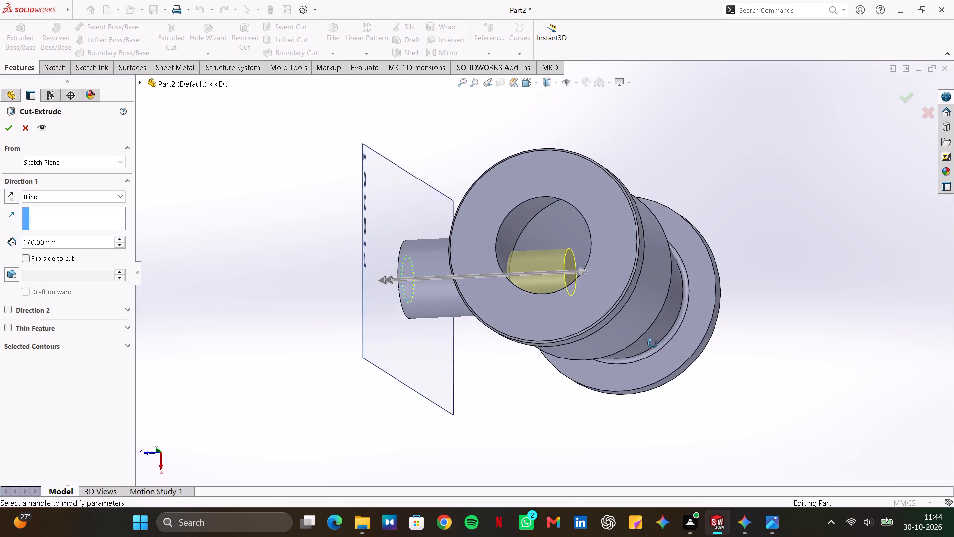
pyautogui.moveTo(652, 344); pyautogui.dragTo(678, 356)
pyautogui.moveTo(652, 344); pyautogui.dragTo(676, 352, button='middle')
pyautogui.moveTo(586, 271); pyautogui.dragTo(568, 280, button='middle')
pyautogui.moveTo(587, 273); pyautogui.dragTo(547, 272)
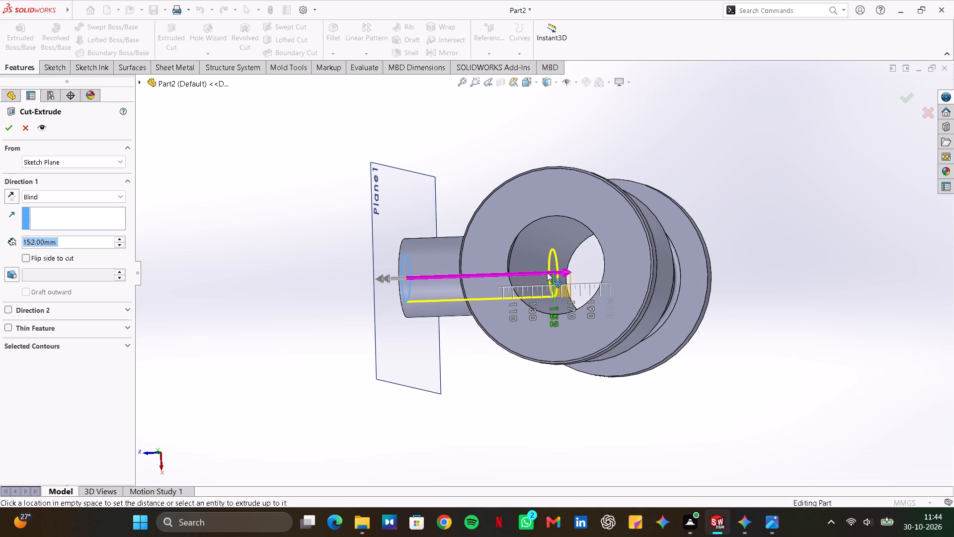
pyautogui.moveTo(547, 272); pyautogui.dragTo(545, 272)
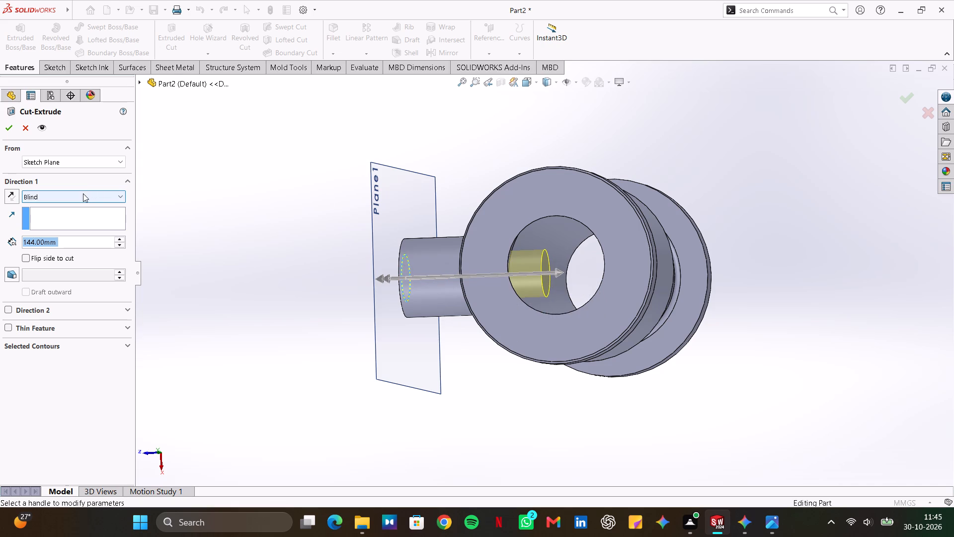
# Set the cut to end Up To Surface on the hollow body's inner tapered face and accept it.
pyautogui.click(83, 193)
pyautogui.click(84, 248)
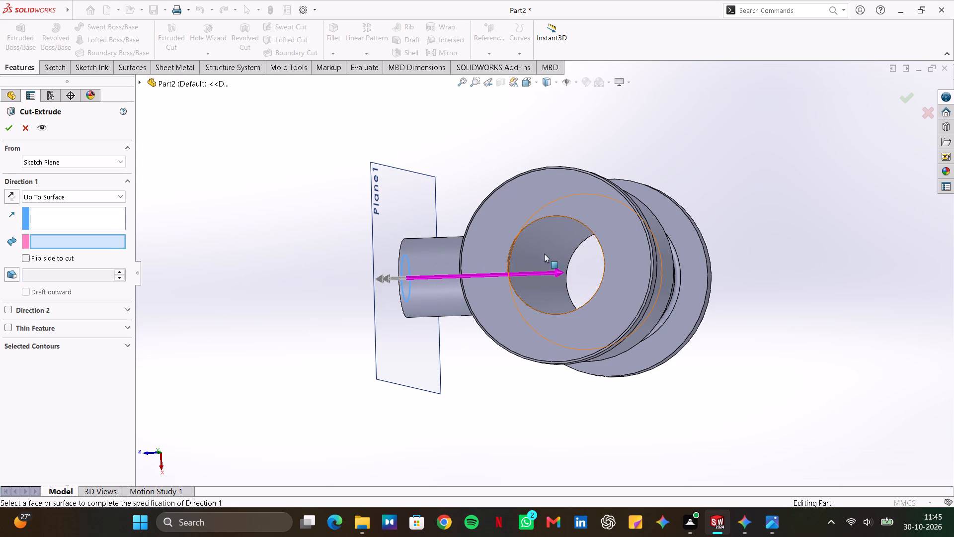
pyautogui.click(538, 258)
pyautogui.moveTo(750, 217); pyautogui.dragTo(741, 233, button='middle')
pyautogui.moveTo(750, 217); pyautogui.dragTo(741, 233)
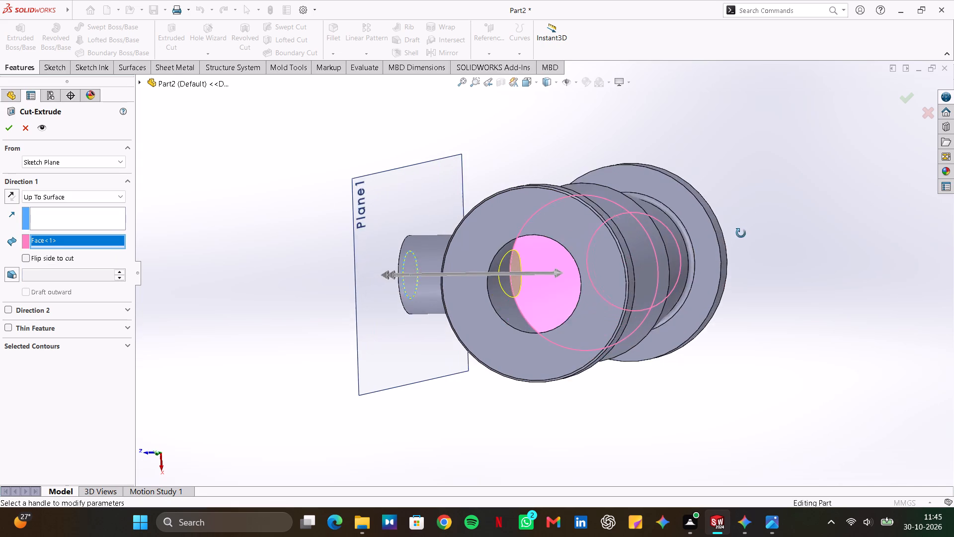
pyautogui.moveTo(741, 233); pyautogui.dragTo(730, 239, button='middle')
pyautogui.moveTo(741, 233); pyautogui.dragTo(730, 239)
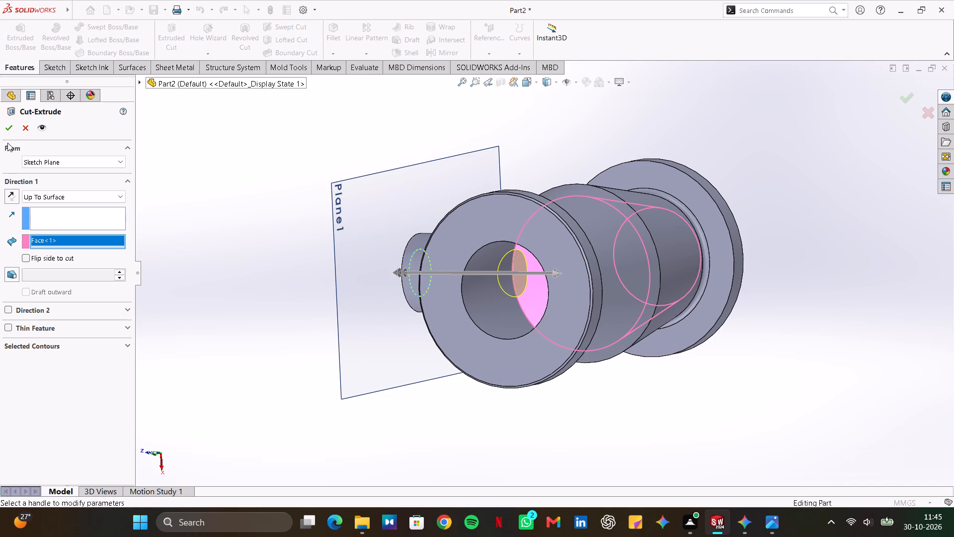
pyautogui.click(7, 132)
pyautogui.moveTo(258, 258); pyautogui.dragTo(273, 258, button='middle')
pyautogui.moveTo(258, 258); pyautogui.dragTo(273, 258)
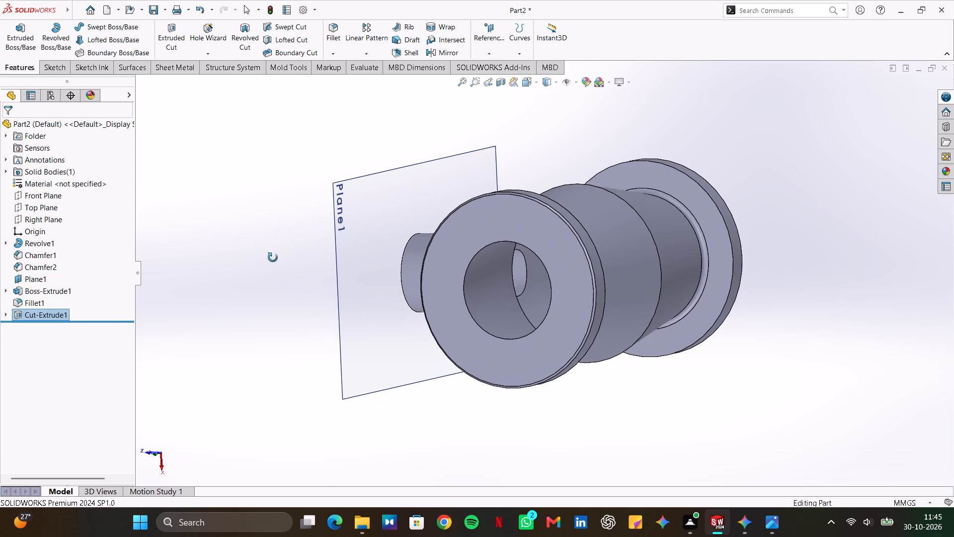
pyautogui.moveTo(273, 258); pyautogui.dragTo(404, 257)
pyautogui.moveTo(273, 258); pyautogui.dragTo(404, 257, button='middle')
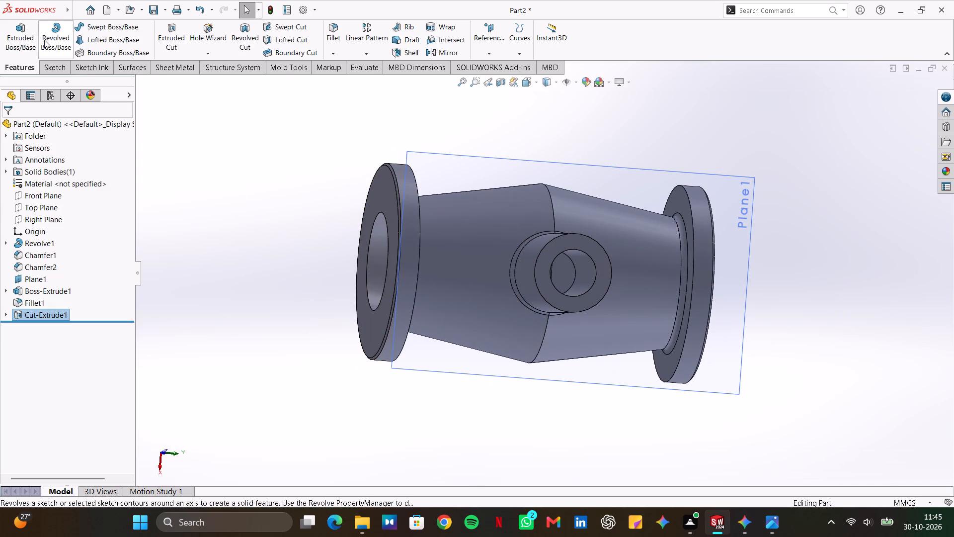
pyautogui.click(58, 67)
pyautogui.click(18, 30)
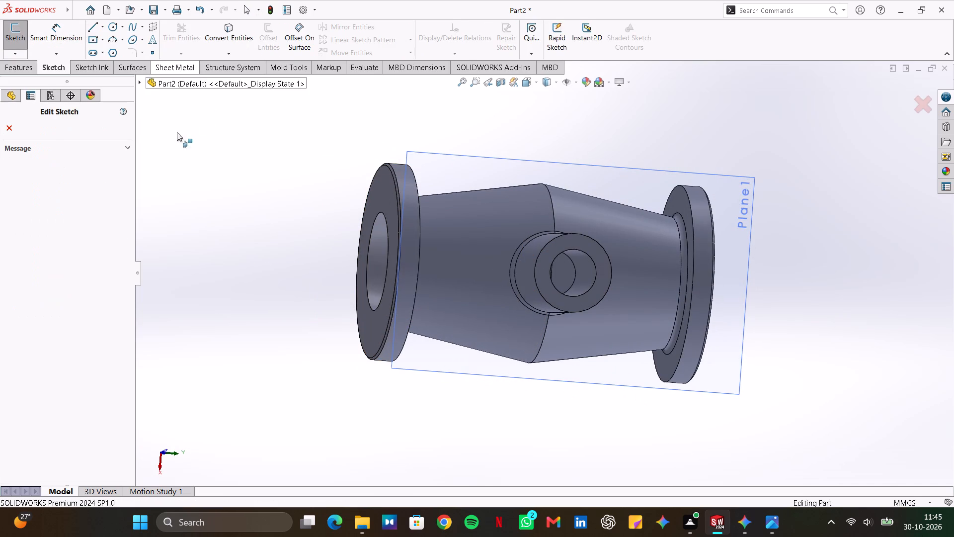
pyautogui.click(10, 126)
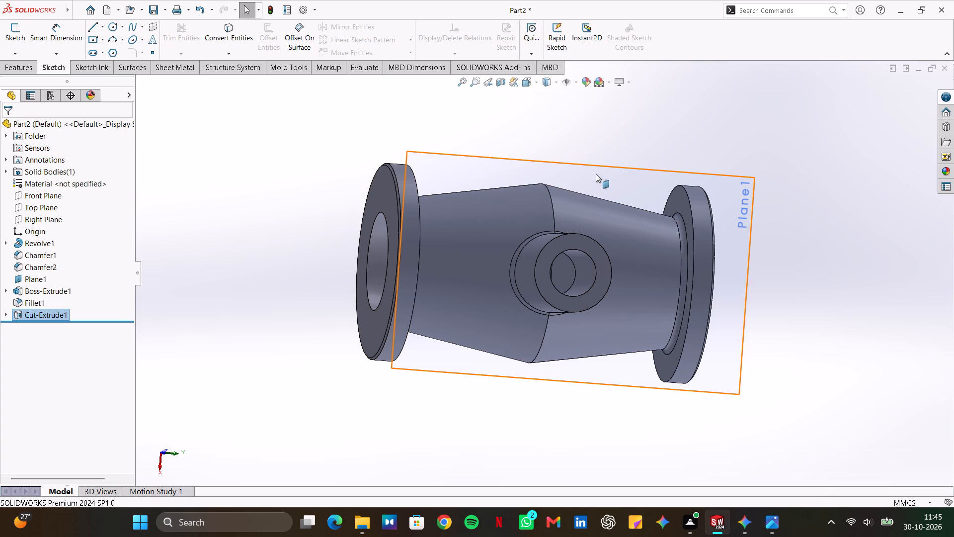
# Sketch a circle centered on the origin on the offset plane, dimension its diameter at 55 mm, and exit the sketch.
pyautogui.click(597, 168)
pyautogui.click(24, 40)
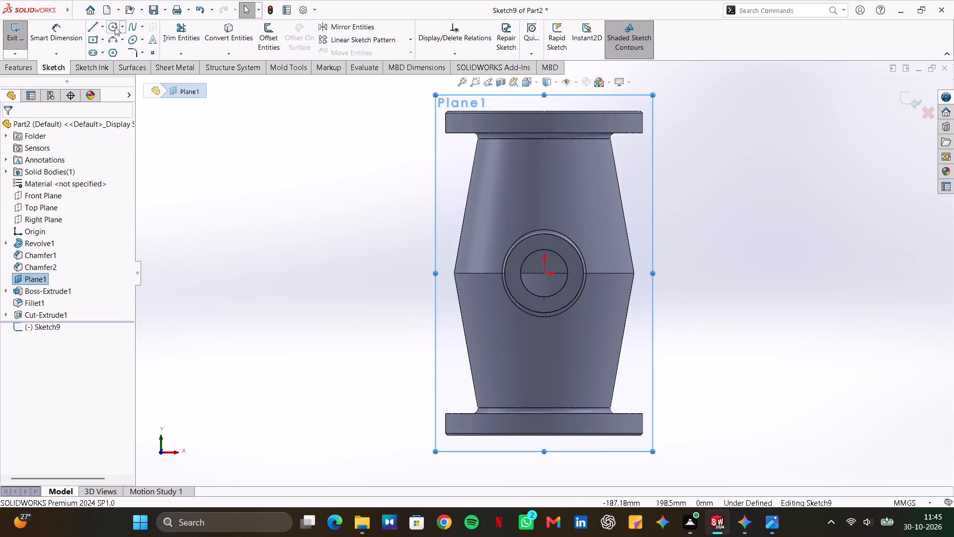
pyautogui.click(115, 27)
pyautogui.click(545, 272)
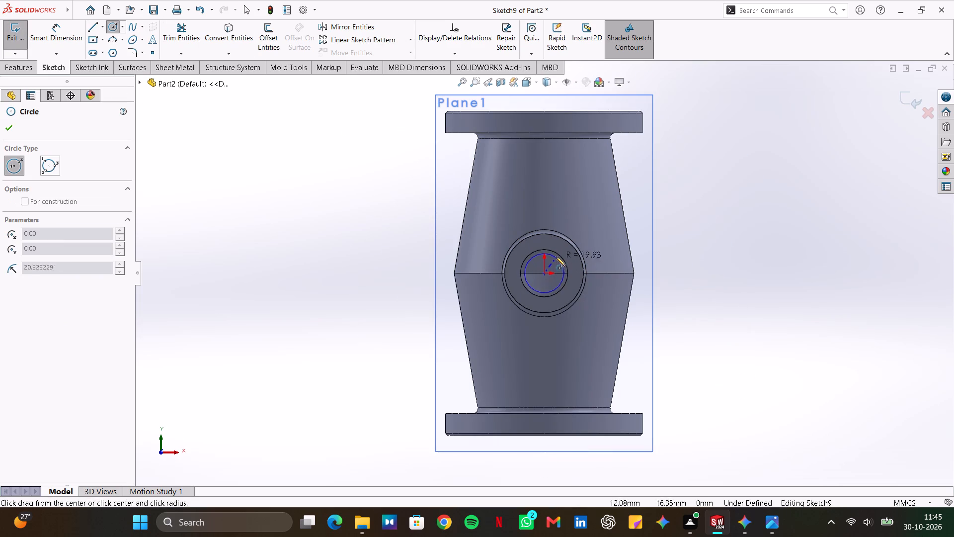
pyautogui.click(564, 250)
pyautogui.click(76, 39)
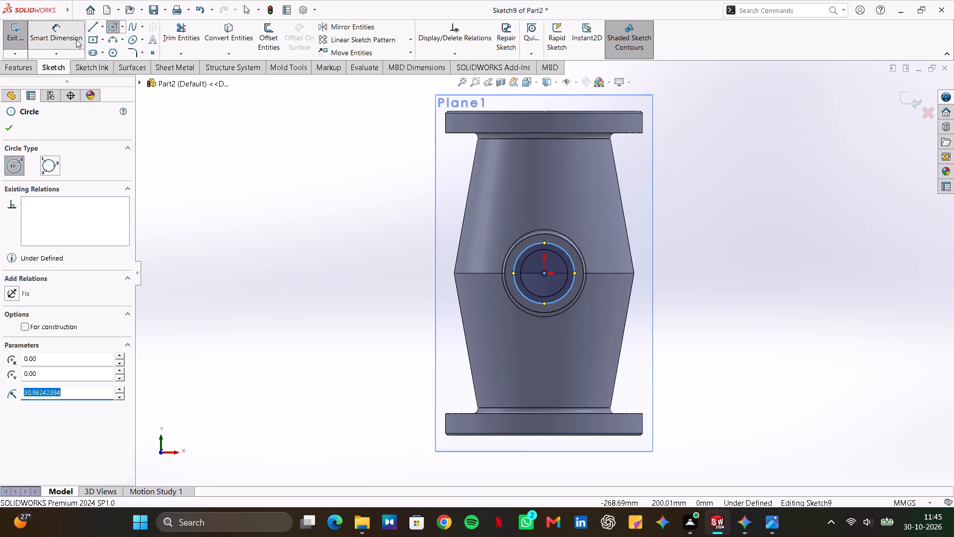
pyautogui.click(571, 262)
pyautogui.click(383, 248)
pyautogui.doubleClick(382, 246)
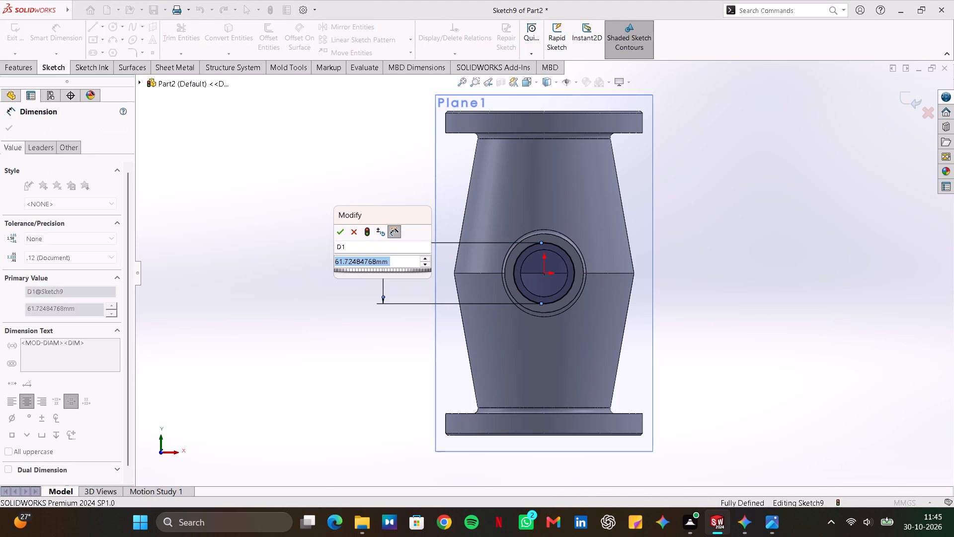
pyautogui.doubleClick(377, 263)
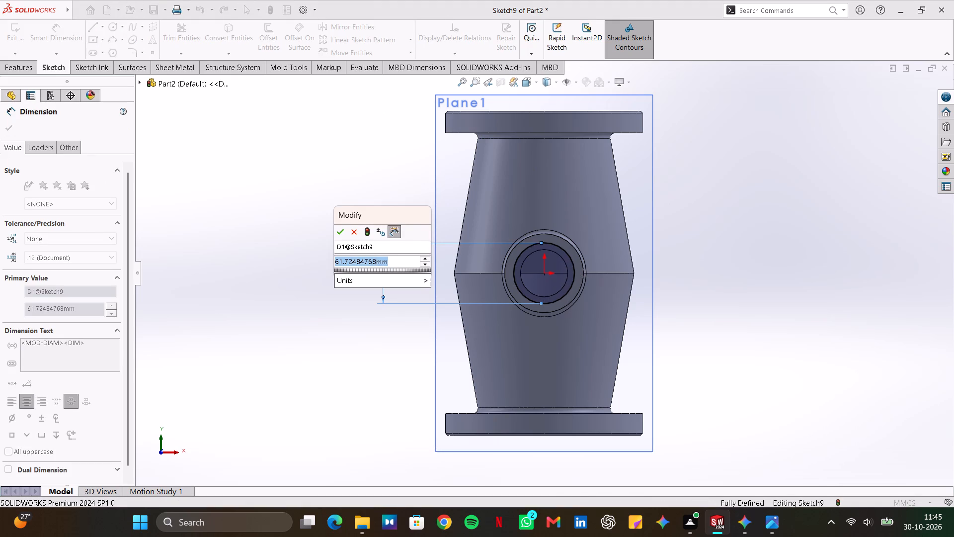
pyautogui.write('55')
pyautogui.press('Return')
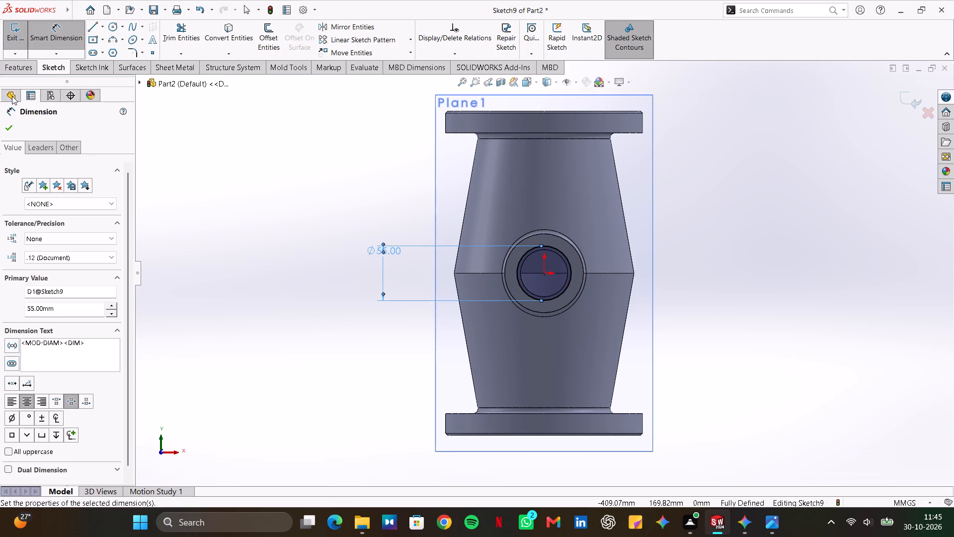
pyautogui.doubleClick(13, 136)
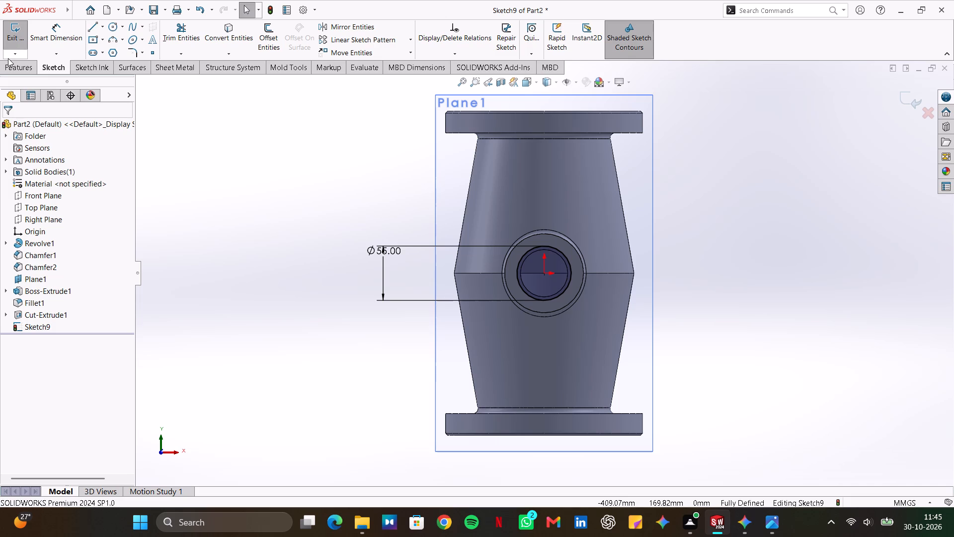
pyautogui.click(13, 40)
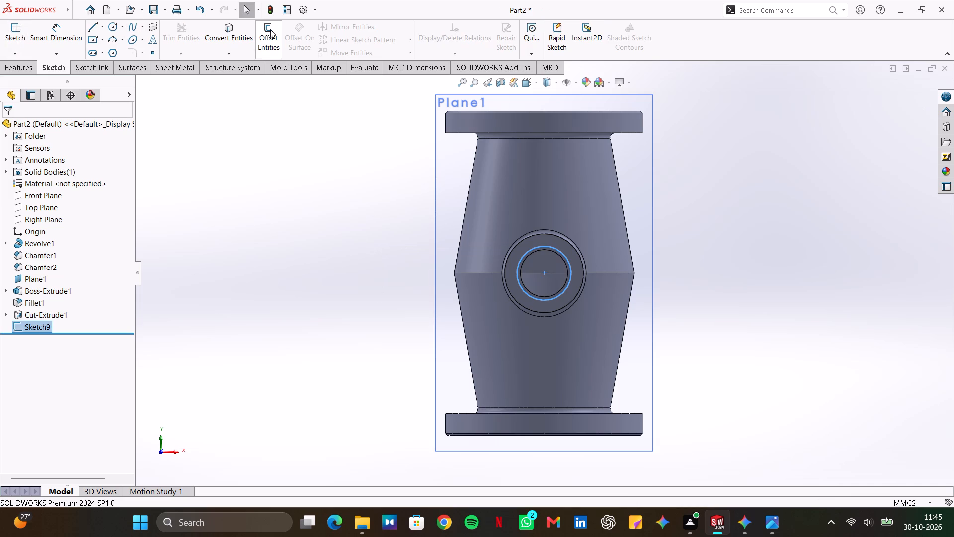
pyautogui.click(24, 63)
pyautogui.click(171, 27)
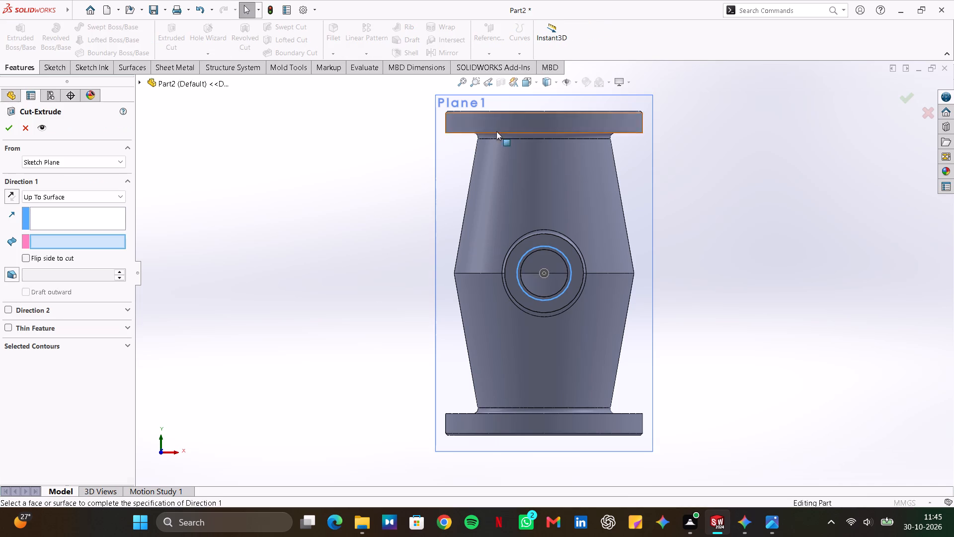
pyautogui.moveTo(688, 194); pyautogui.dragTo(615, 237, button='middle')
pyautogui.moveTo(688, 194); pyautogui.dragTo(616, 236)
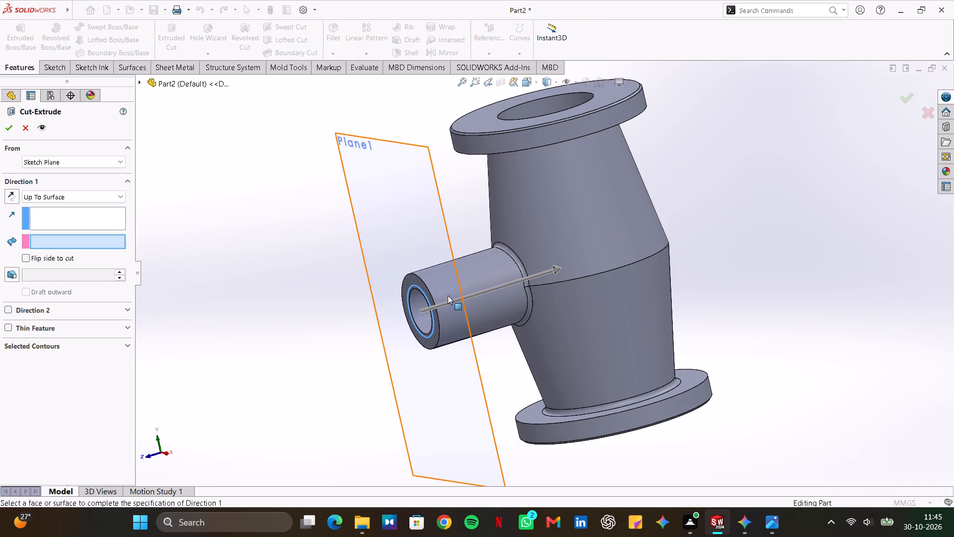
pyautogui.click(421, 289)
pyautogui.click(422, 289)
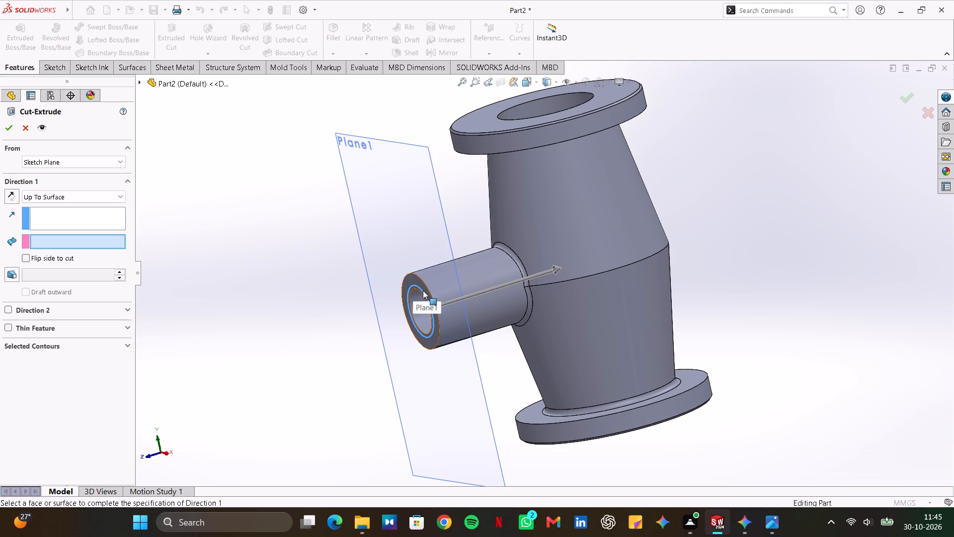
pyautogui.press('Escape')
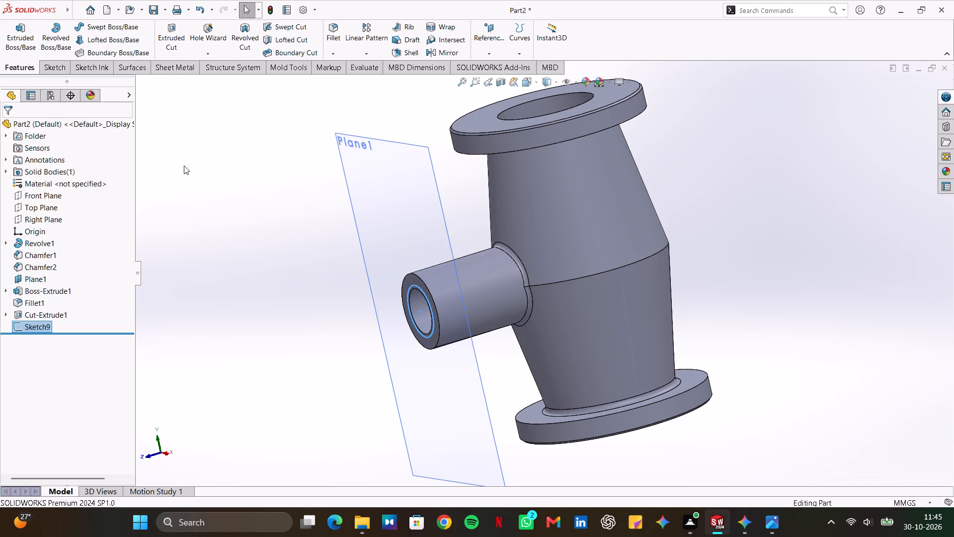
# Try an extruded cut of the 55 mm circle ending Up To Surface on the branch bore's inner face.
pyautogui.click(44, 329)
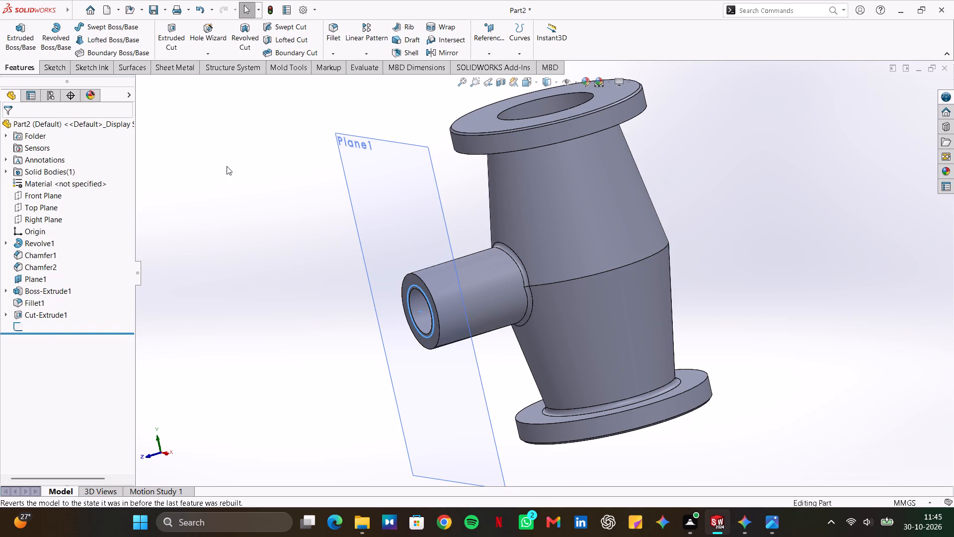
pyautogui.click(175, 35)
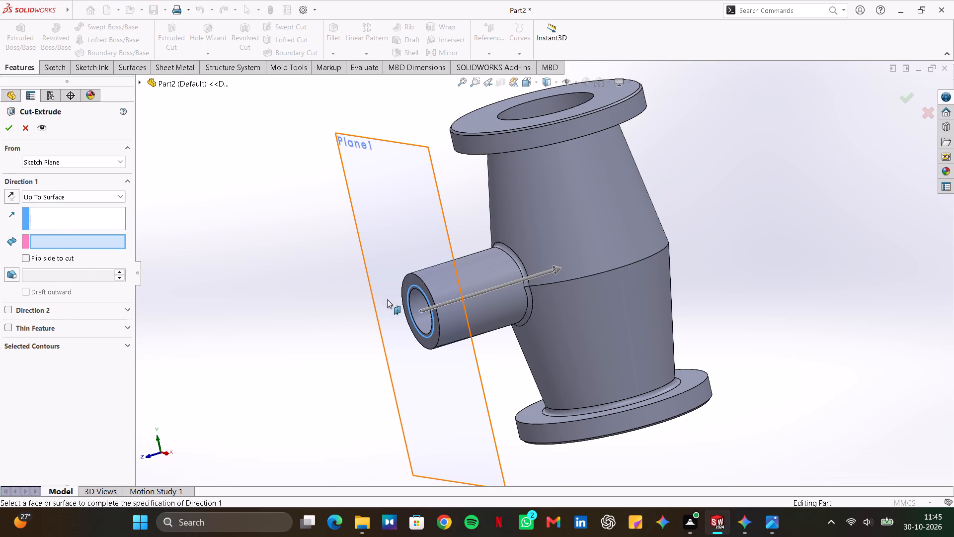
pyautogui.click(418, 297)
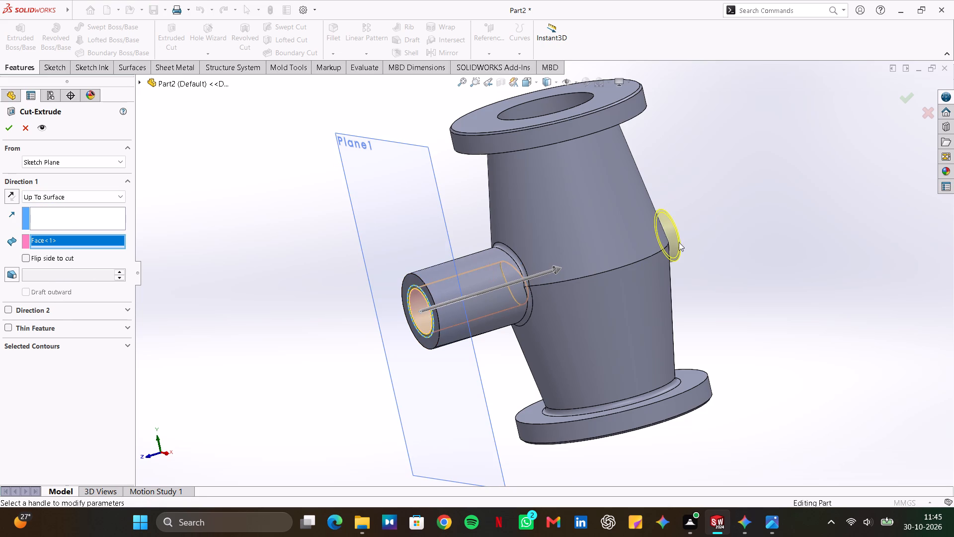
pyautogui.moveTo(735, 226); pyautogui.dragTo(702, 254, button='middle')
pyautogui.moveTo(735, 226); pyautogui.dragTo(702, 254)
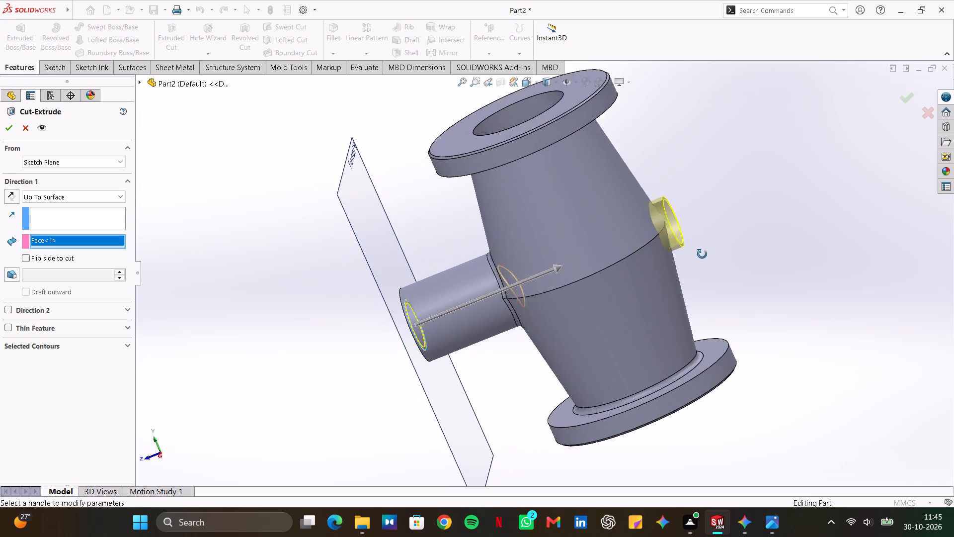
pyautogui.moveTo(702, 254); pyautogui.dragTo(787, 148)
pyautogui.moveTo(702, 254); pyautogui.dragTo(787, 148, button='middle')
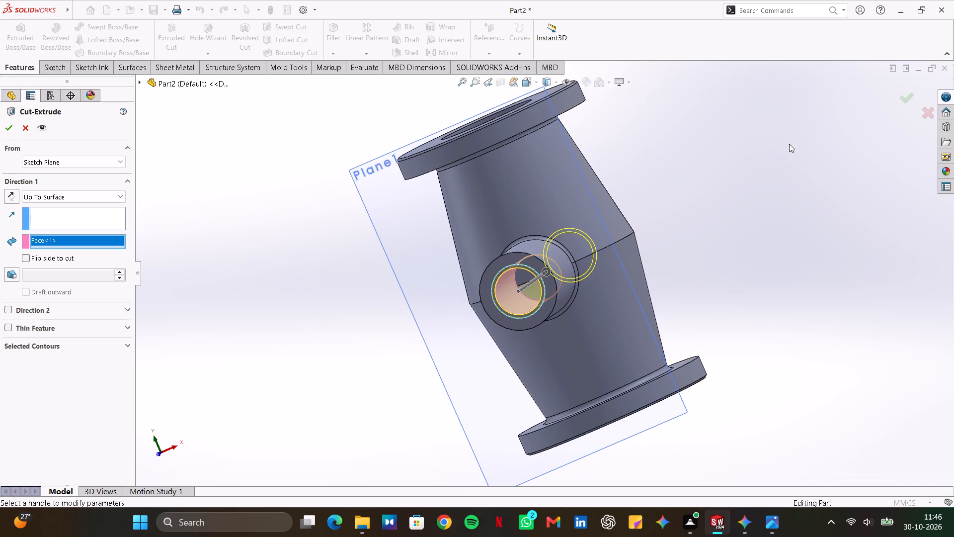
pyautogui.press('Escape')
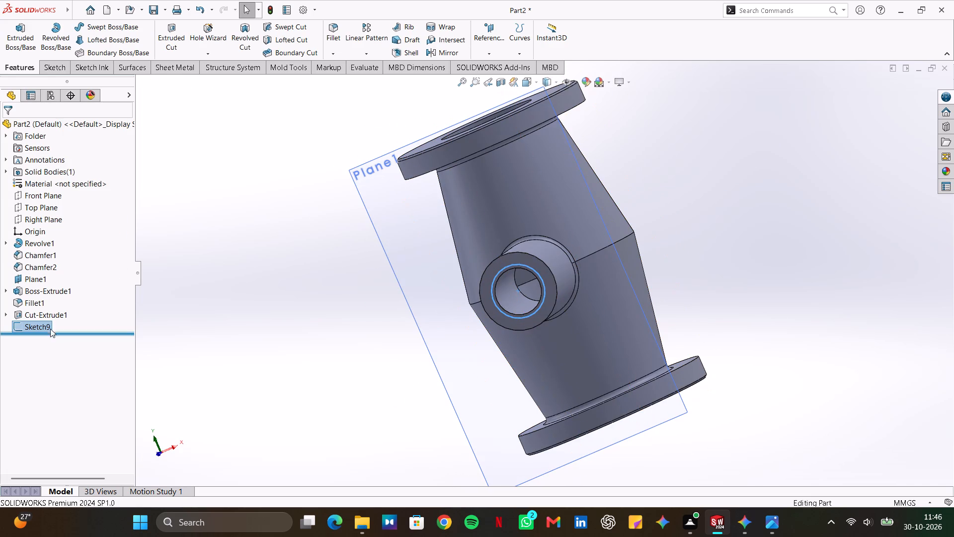
# Cut the 55 mm circle into the branch's end face as a blind extruded cut 8 mm deep.
pyautogui.click(177, 24)
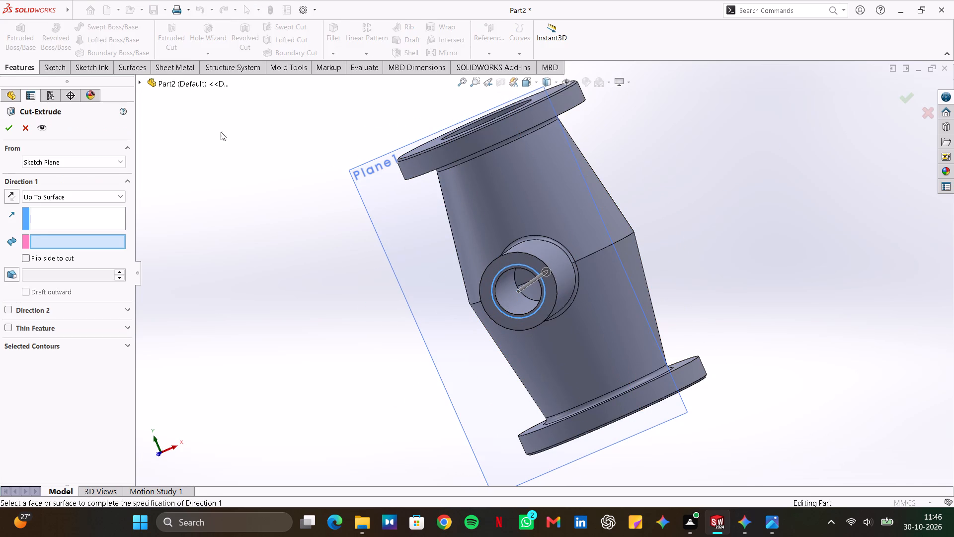
pyautogui.click(47, 200)
pyautogui.click(50, 207)
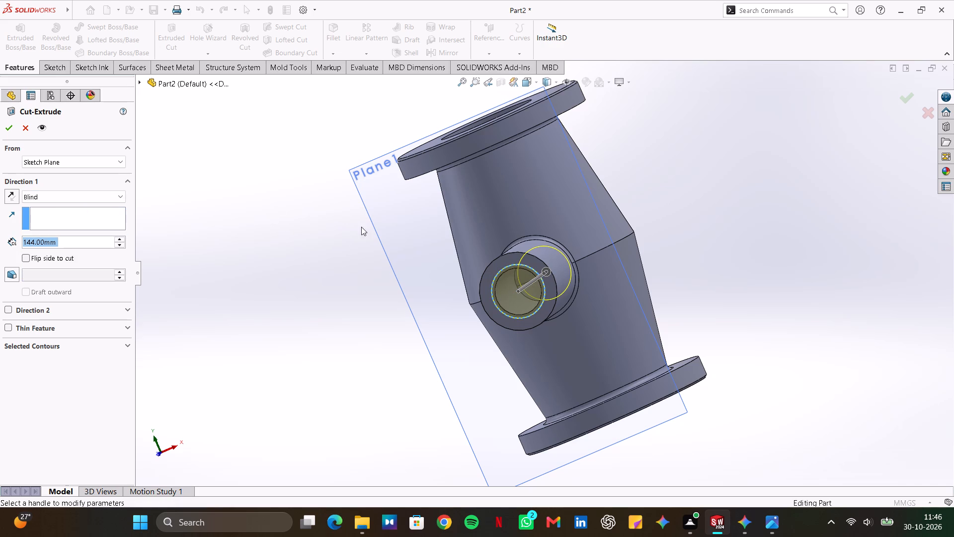
pyautogui.press('8')
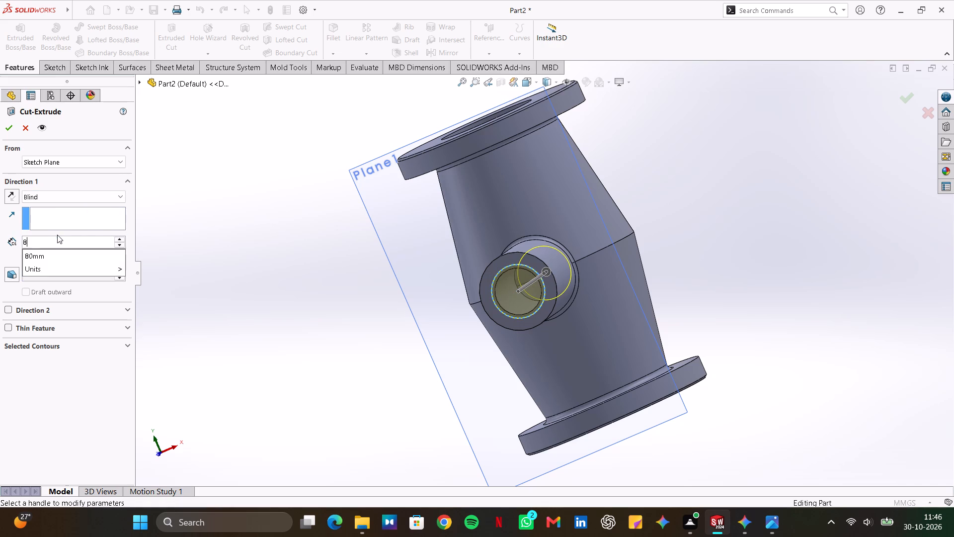
pyautogui.press('Return')
pyautogui.scroll(1, 709, 221)
pyautogui.moveTo(709, 221); pyautogui.dragTo(682, 247, button='middle')
pyautogui.moveTo(710, 221); pyautogui.dragTo(682, 247)
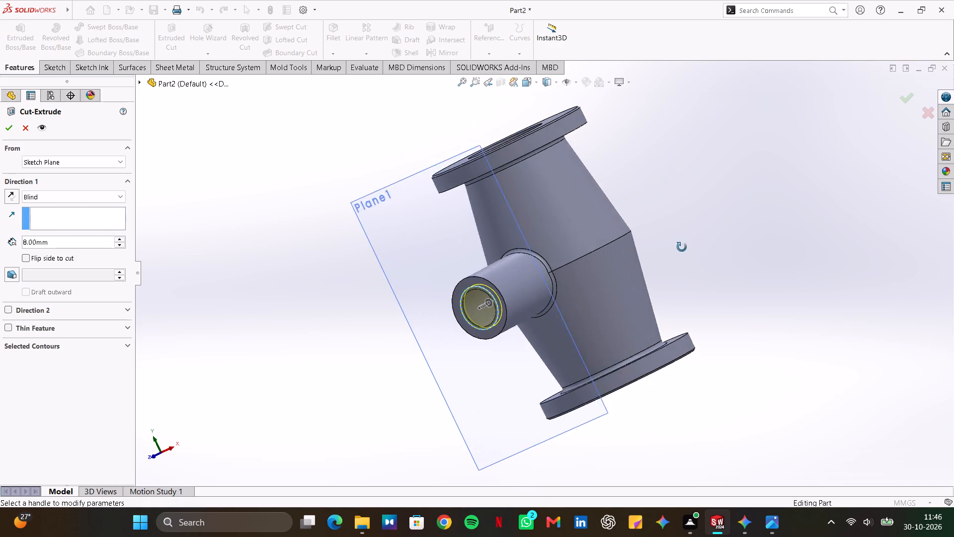
pyautogui.moveTo(682, 247); pyautogui.dragTo(648, 255)
pyautogui.moveTo(682, 247); pyautogui.dragTo(648, 255, button='middle')
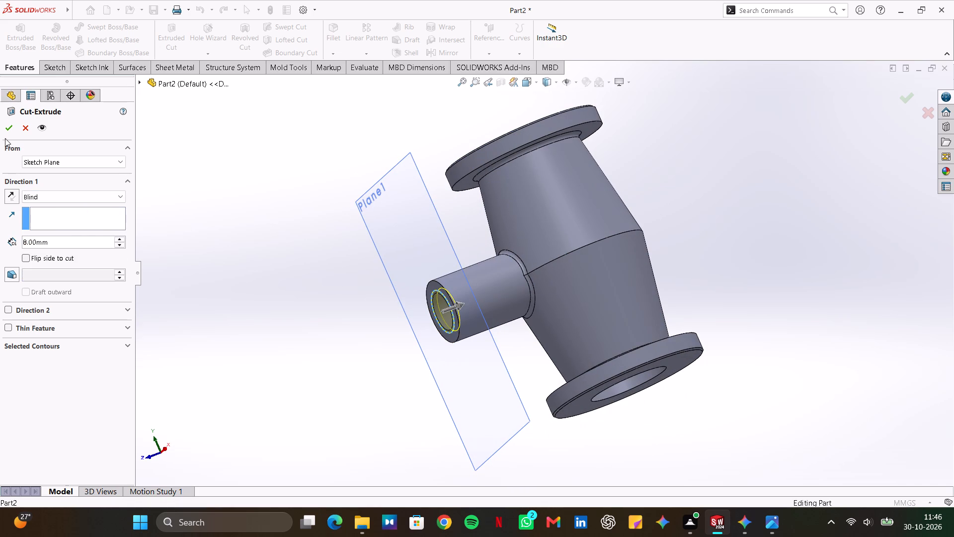
pyautogui.click(9, 128)
# Examine the new counterbore cut and its dimensions on the branch from several angles.
pyautogui.moveTo(307, 254); pyautogui.dragTo(392, 182, button='middle')
pyautogui.moveTo(312, 254); pyautogui.dragTo(392, 182)
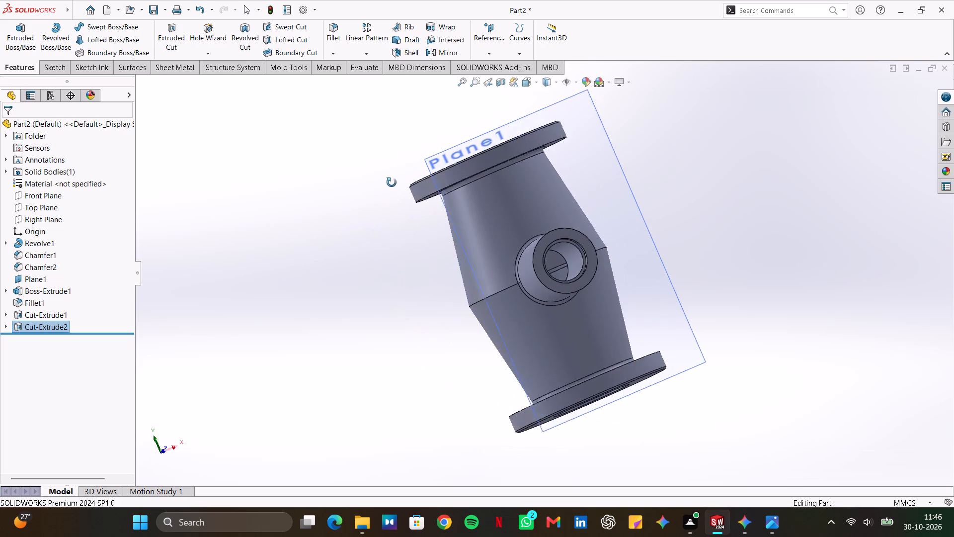
pyautogui.moveTo(392, 182); pyautogui.dragTo(366, 163)
pyautogui.moveTo(392, 182); pyautogui.dragTo(366, 163, button='middle')
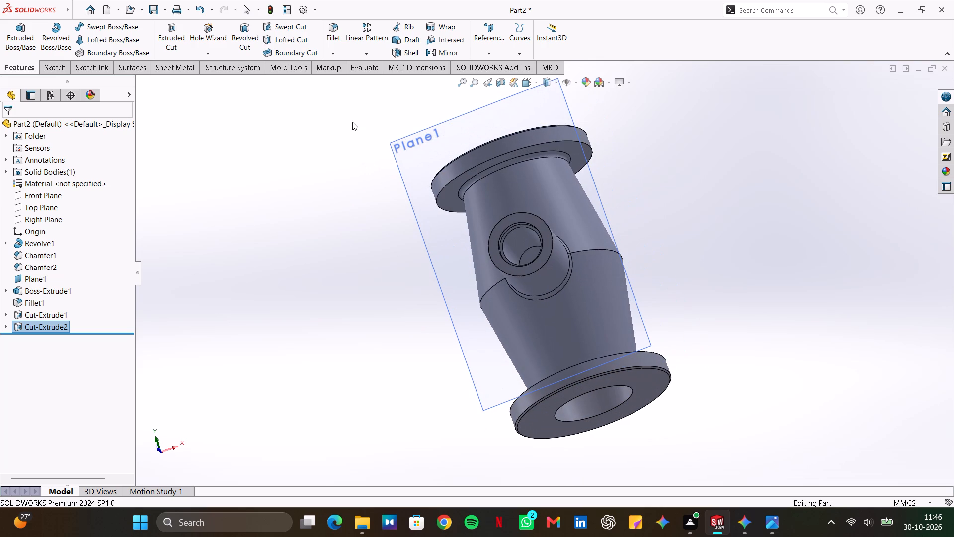
pyautogui.doubleClick(41, 327)
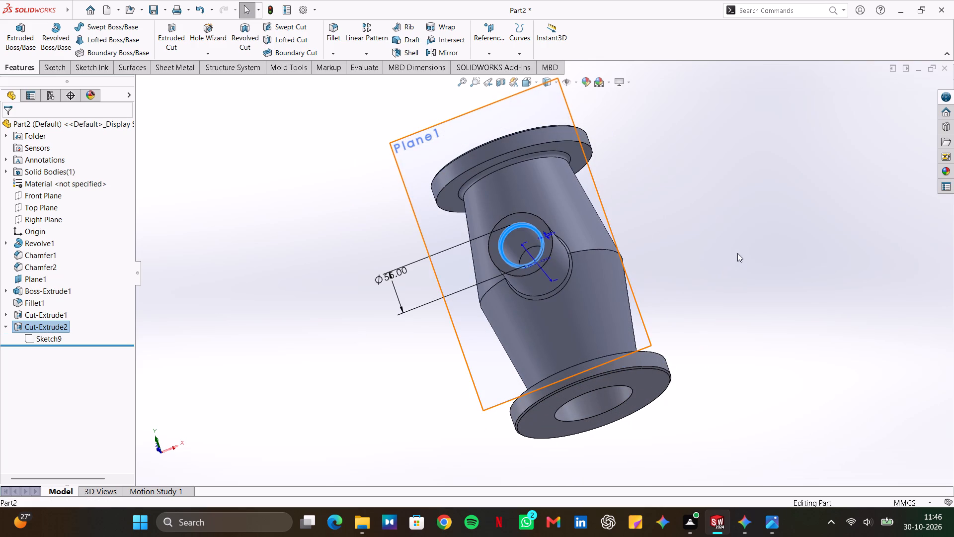
pyautogui.moveTo(742, 243); pyautogui.dragTo(668, 337, button='middle')
pyautogui.moveTo(742, 243); pyautogui.dragTo(668, 337)
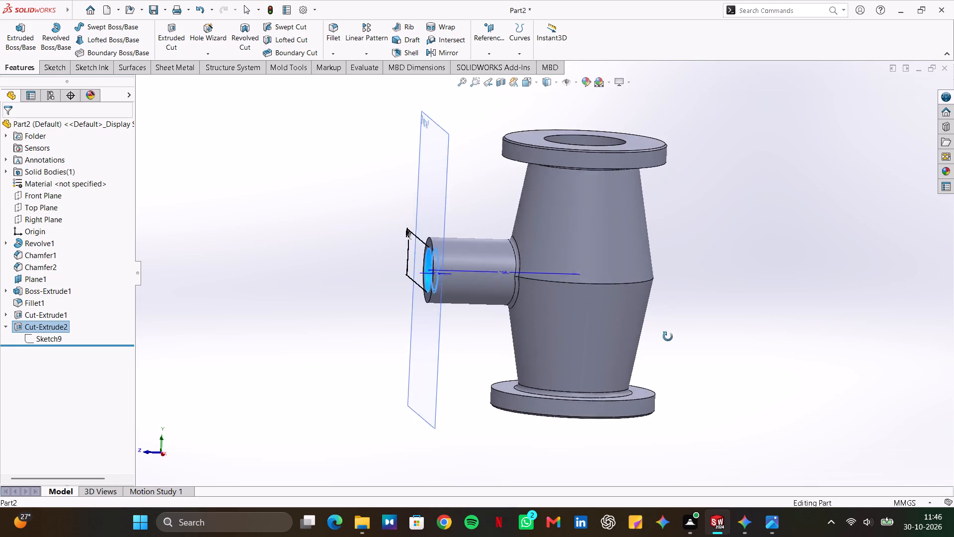
pyautogui.moveTo(668, 337); pyautogui.dragTo(700, 401, button='middle')
pyautogui.moveTo(668, 337); pyautogui.dragTo(700, 401)
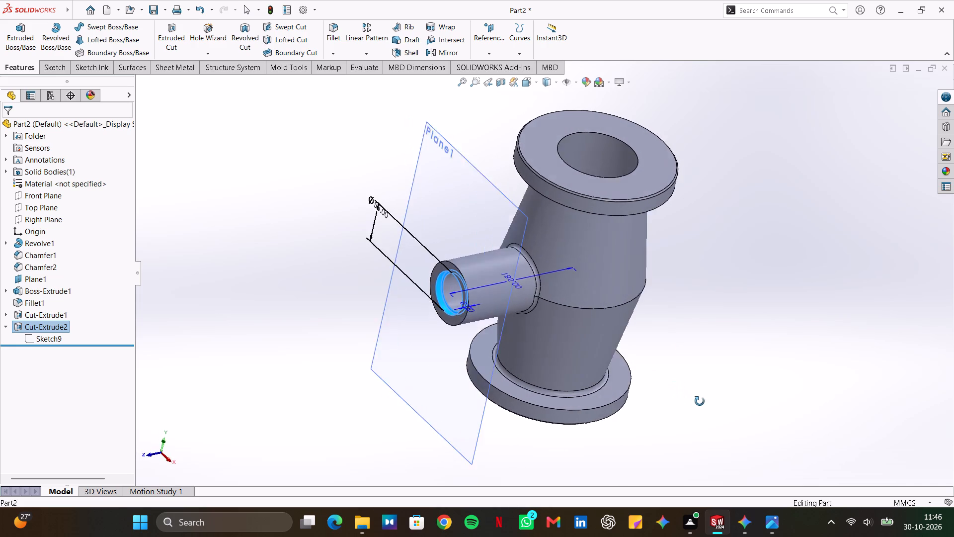
pyautogui.moveTo(700, 401); pyautogui.dragTo(743, 239, button='middle')
pyautogui.moveTo(700, 401); pyautogui.dragTo(743, 239)
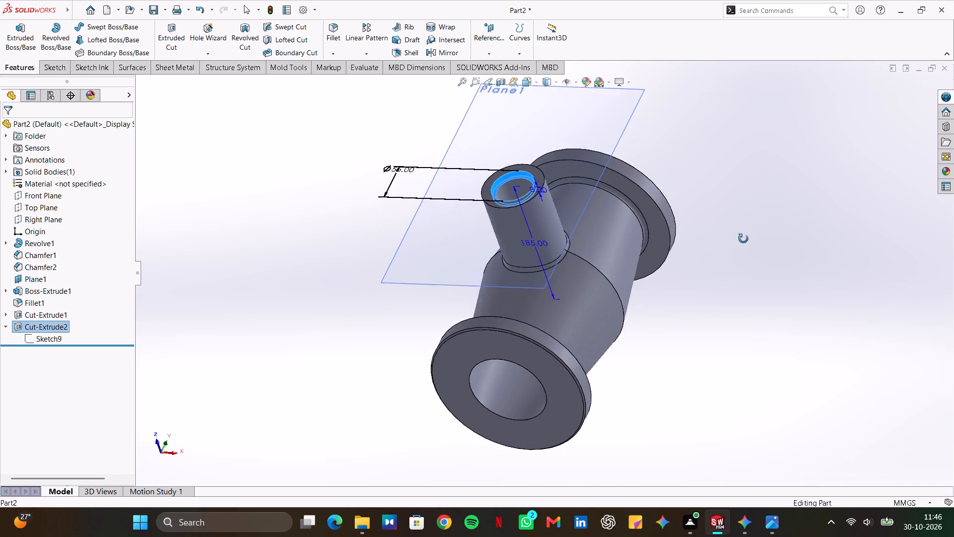
pyautogui.moveTo(743, 239); pyautogui.dragTo(774, 164)
pyautogui.moveTo(743, 239); pyautogui.dragTo(774, 164, button='middle')
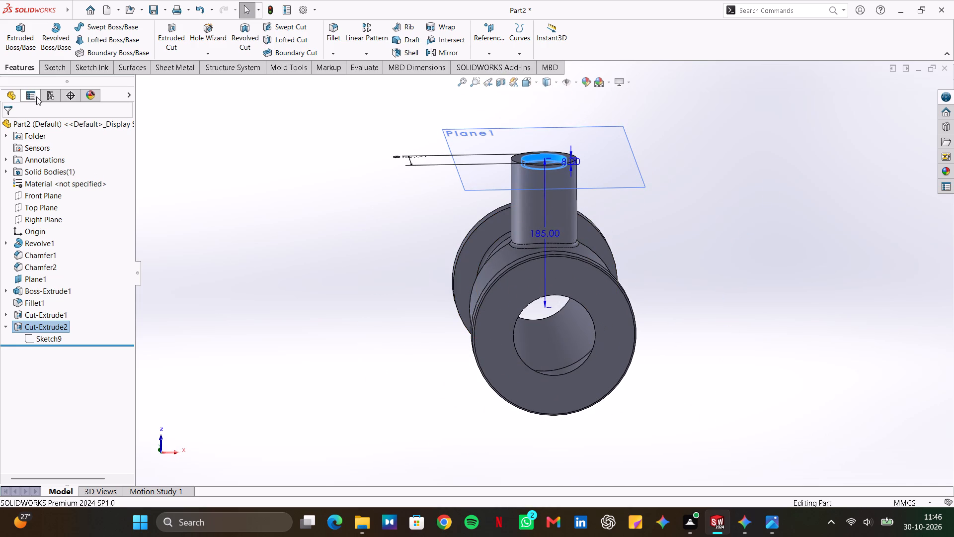
pyautogui.click(276, 268)
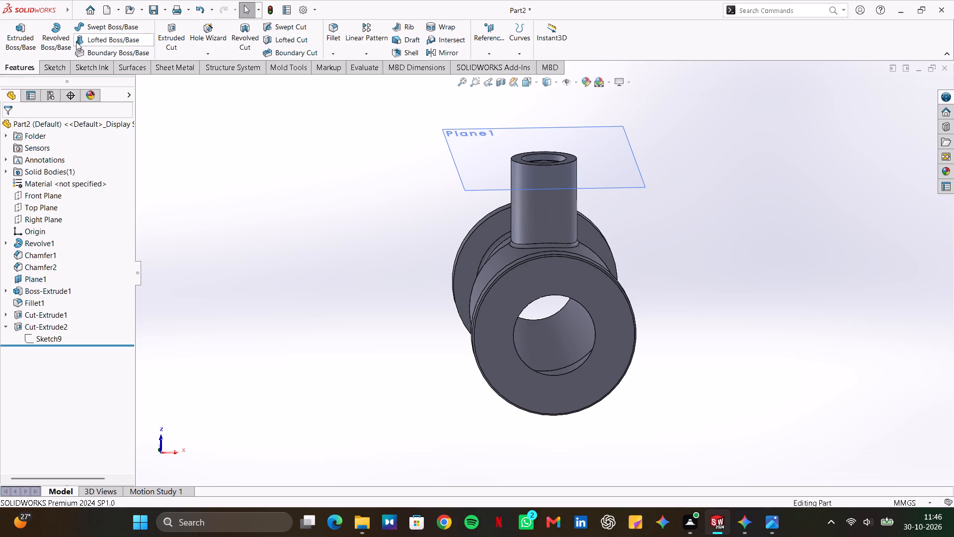
# Start a sketch on the offset plane and convert the outer circular edge of the branch's end face into it.
pyautogui.click(47, 66)
pyautogui.click(23, 29)
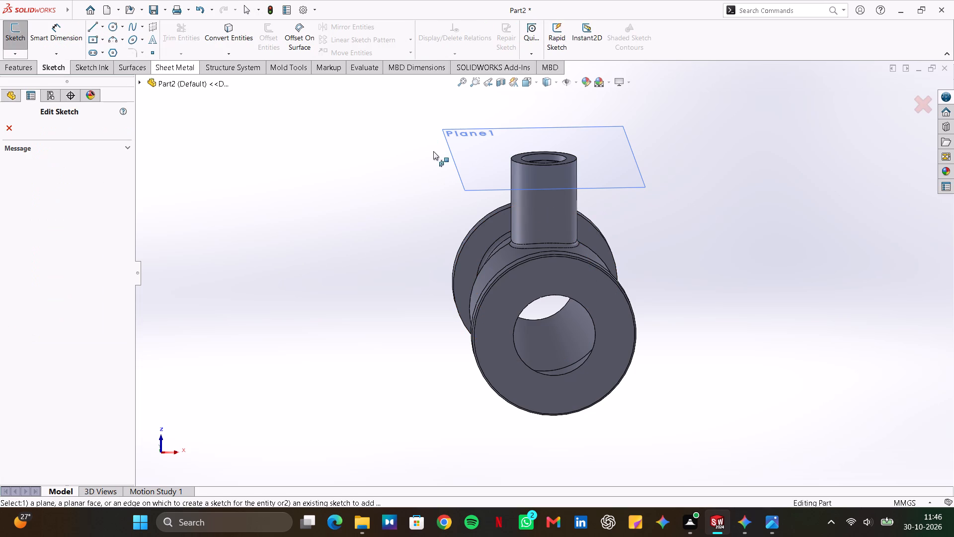
pyautogui.click(457, 163)
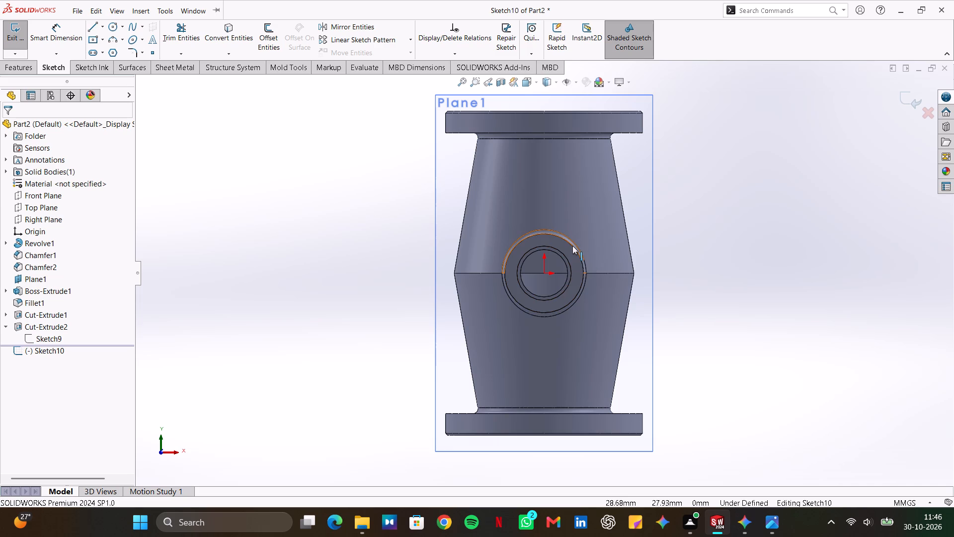
pyautogui.moveTo(701, 260); pyautogui.dragTo(658, 286, button='middle')
pyautogui.moveTo(702, 260); pyautogui.dragTo(659, 286)
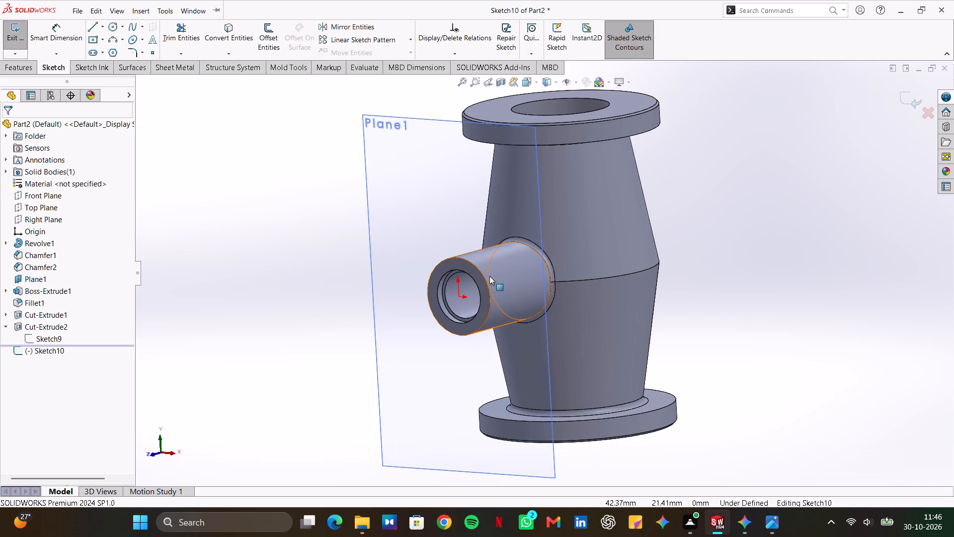
pyautogui.click(472, 263)
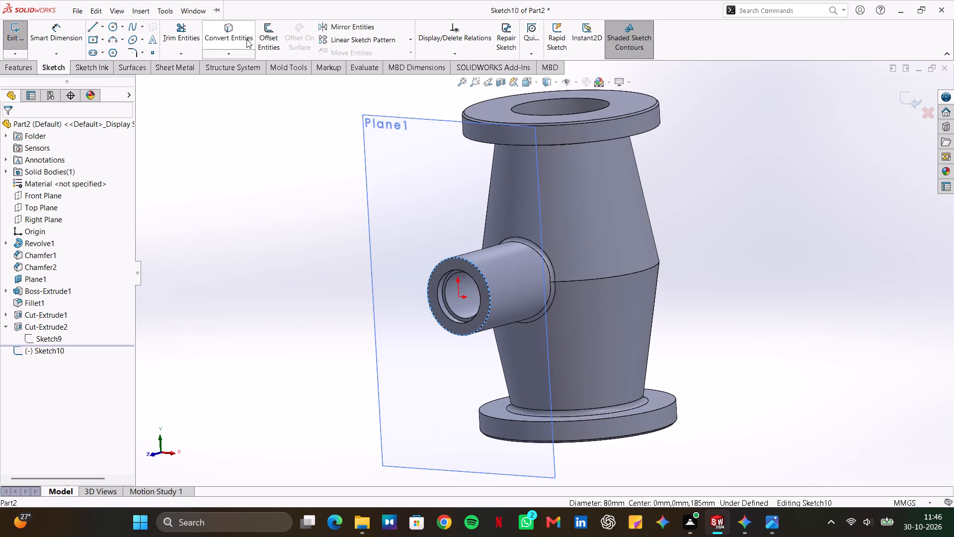
pyautogui.click(227, 34)
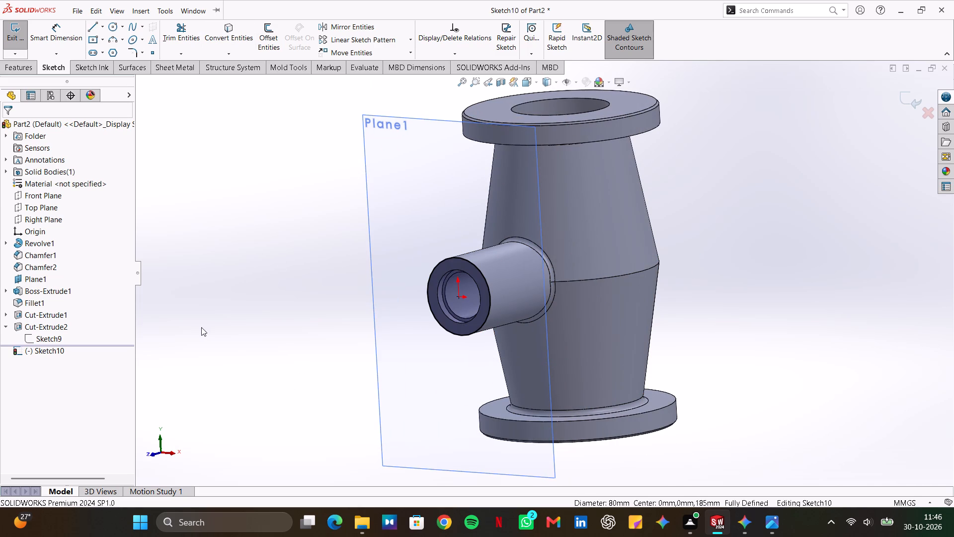
# Sketch a center rectangle about 138 mm wide and 121 mm high, centered on the origin around the converted circle.
pyautogui.click(44, 351)
pyautogui.click(66, 338)
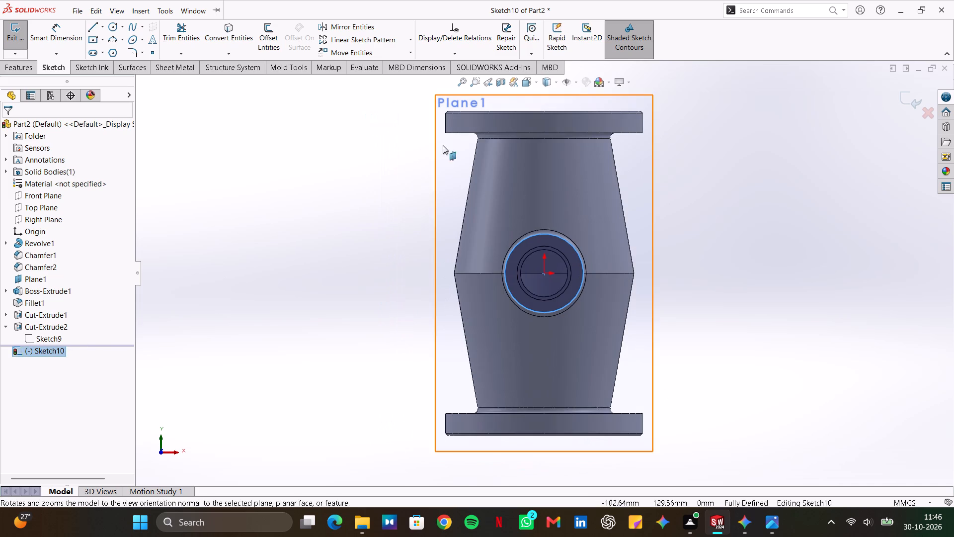
pyautogui.click(93, 40)
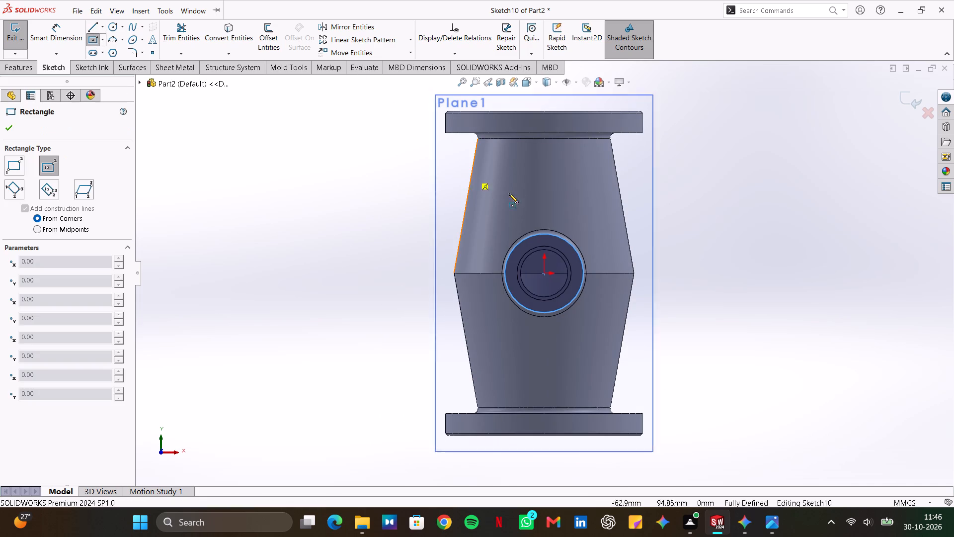
pyautogui.click(546, 274)
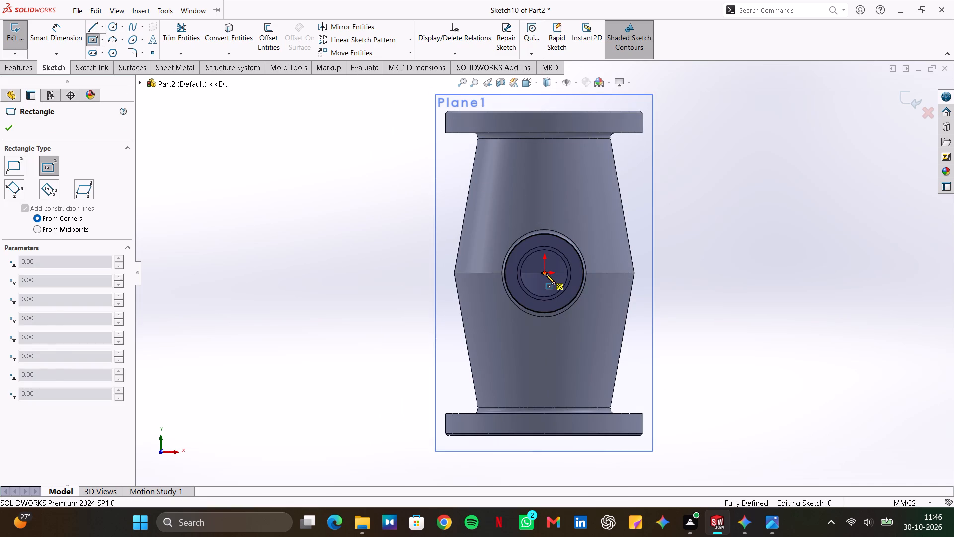
pyautogui.click(612, 213)
pyautogui.press('Escape')
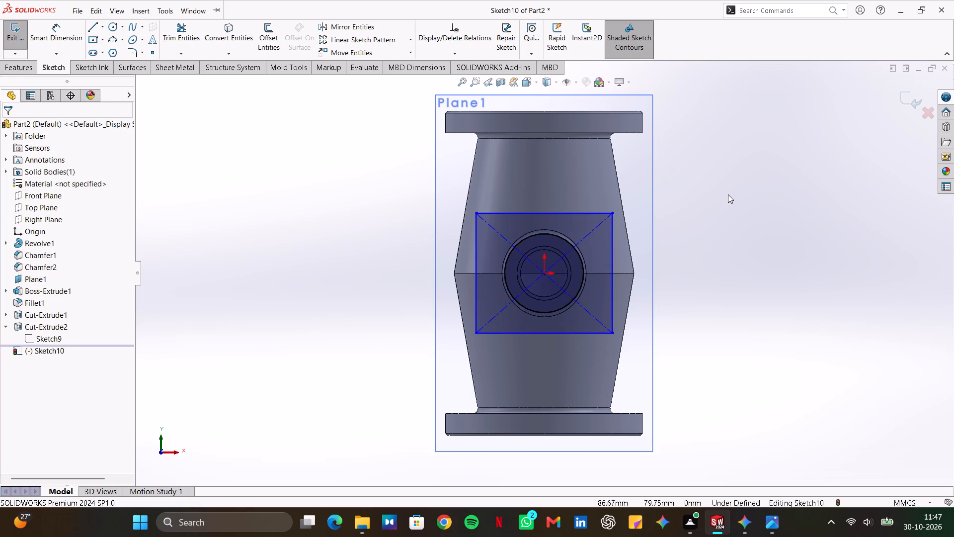
# Dimension the rectangle's height and width at 200 mm each.
pyautogui.moveTo(728, 194); pyautogui.dragTo(715, 202, button='middle')
pyautogui.moveTo(728, 194); pyautogui.dragTo(715, 202)
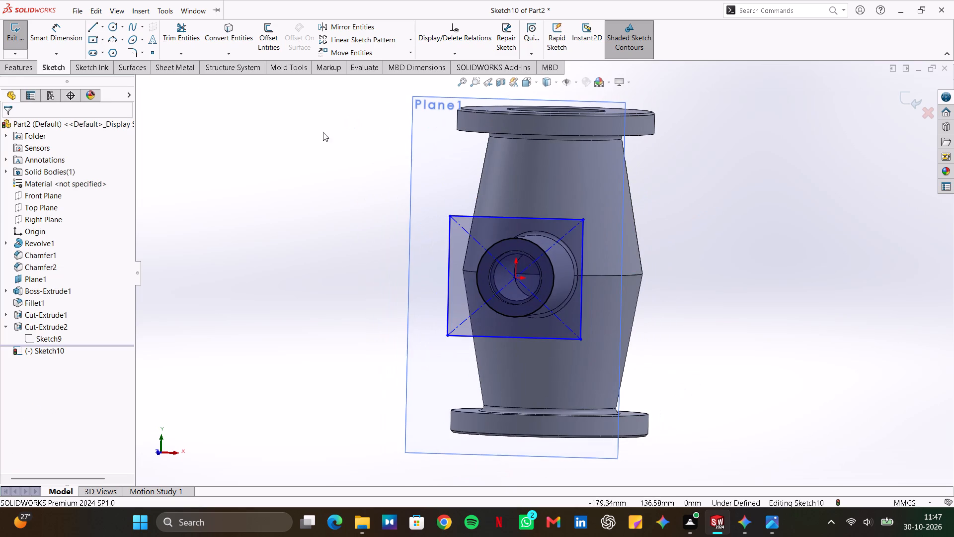
pyautogui.click(43, 351)
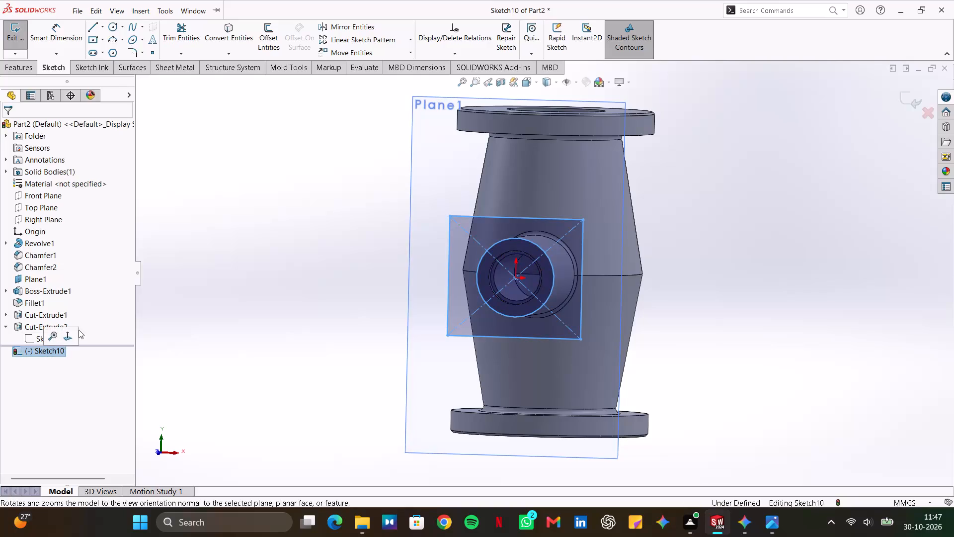
pyautogui.click(63, 333)
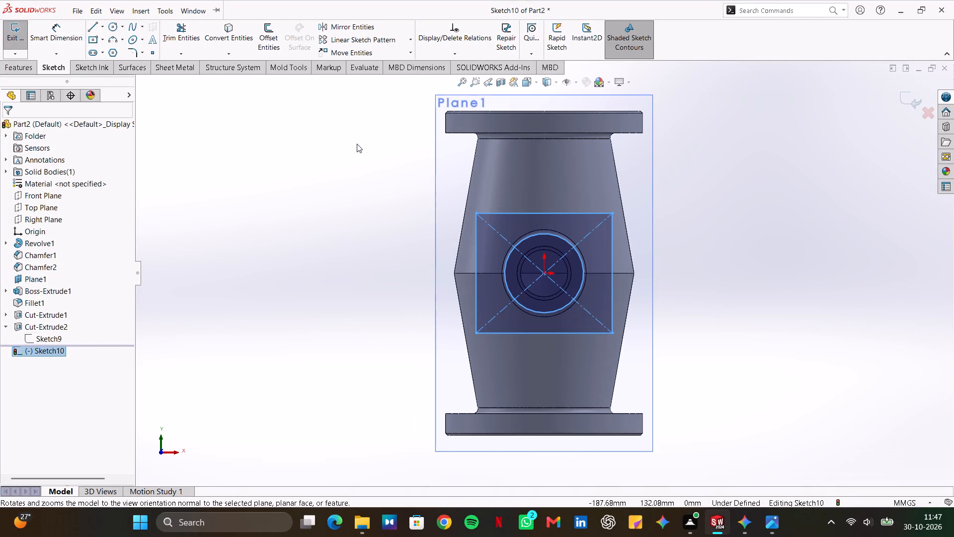
pyautogui.click(357, 144)
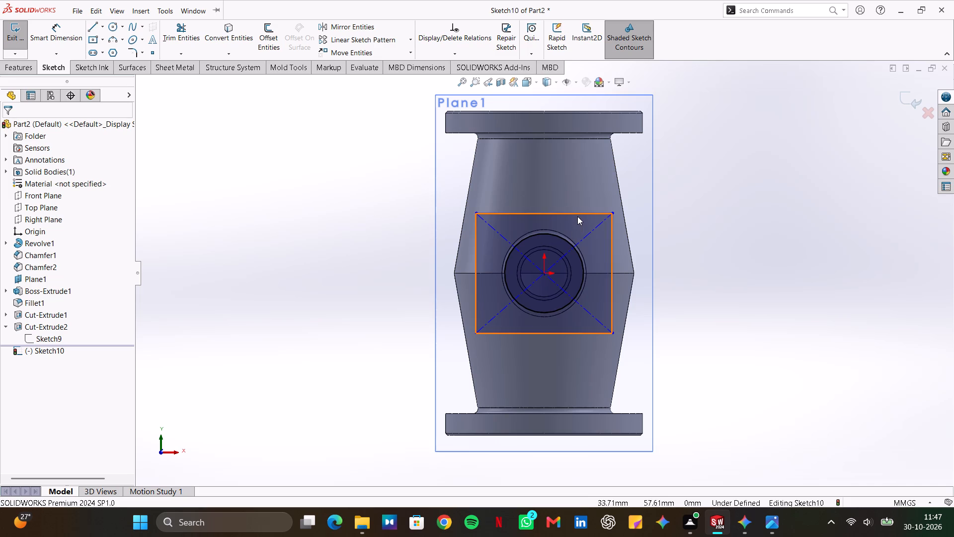
pyautogui.click(72, 27)
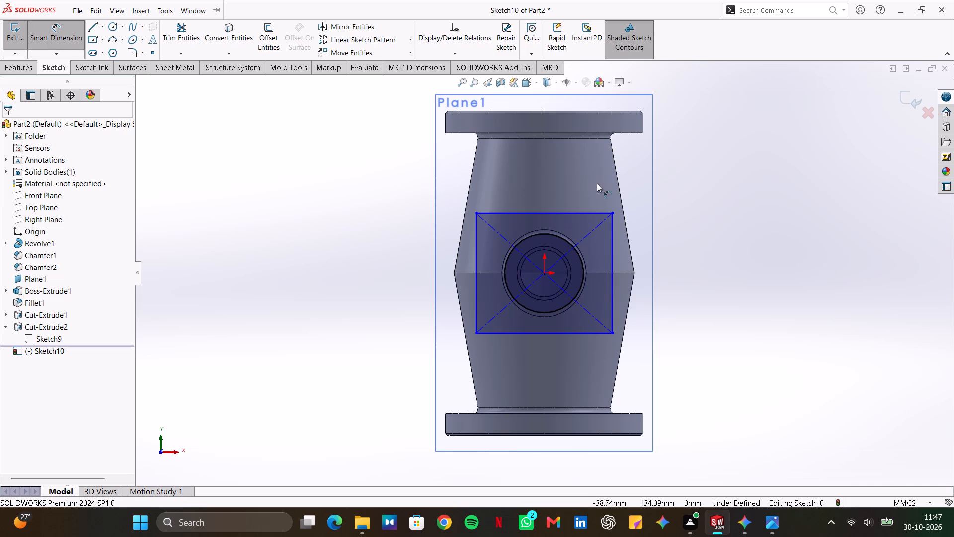
pyautogui.click(615, 250)
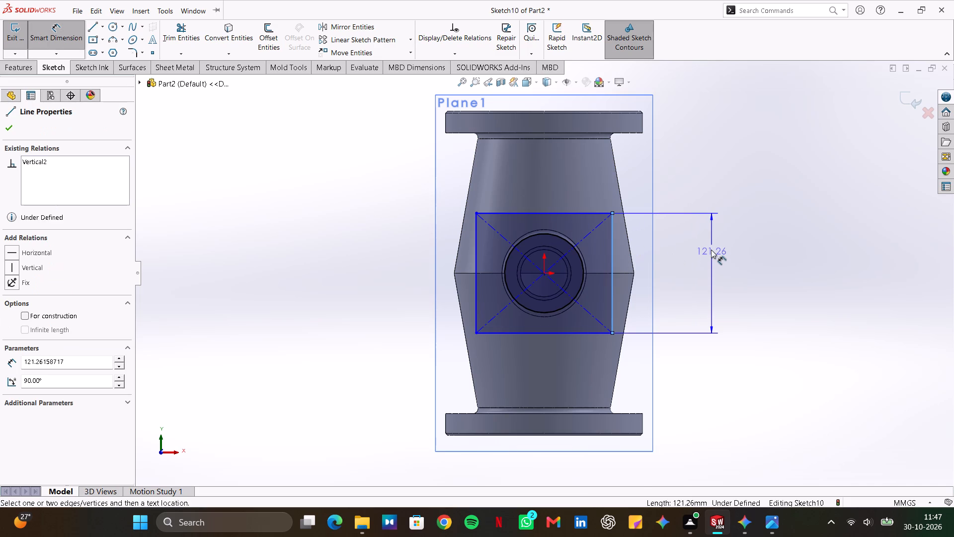
pyautogui.click(711, 250)
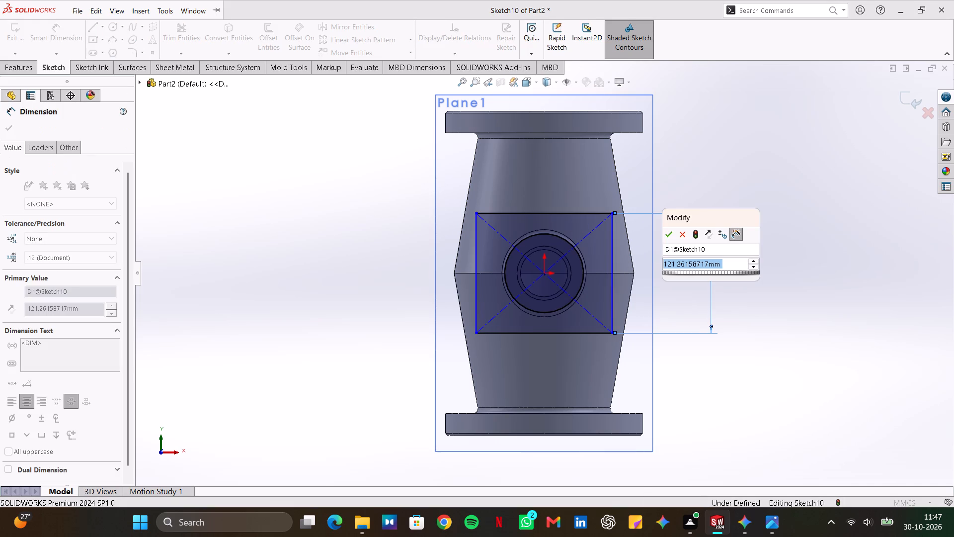
pyautogui.write('200')
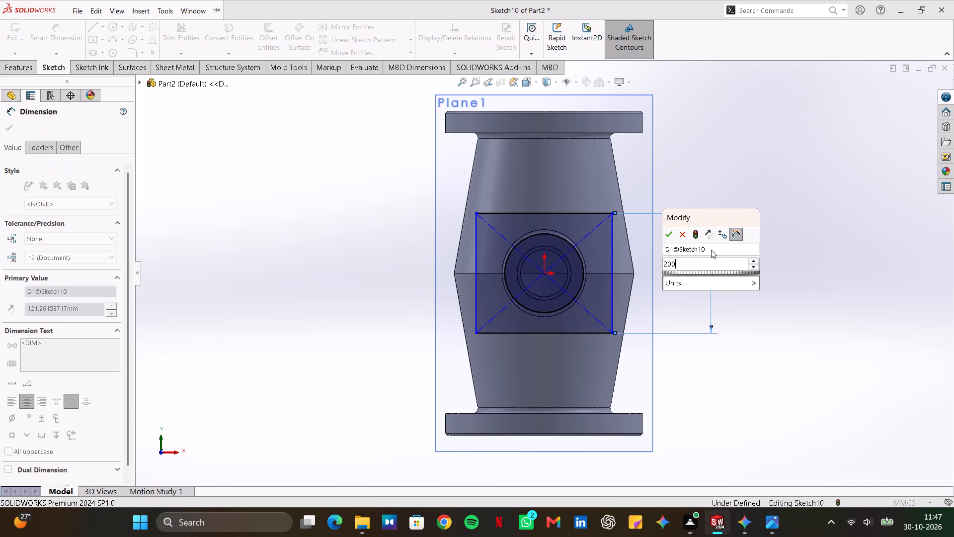
pyautogui.press('Return')
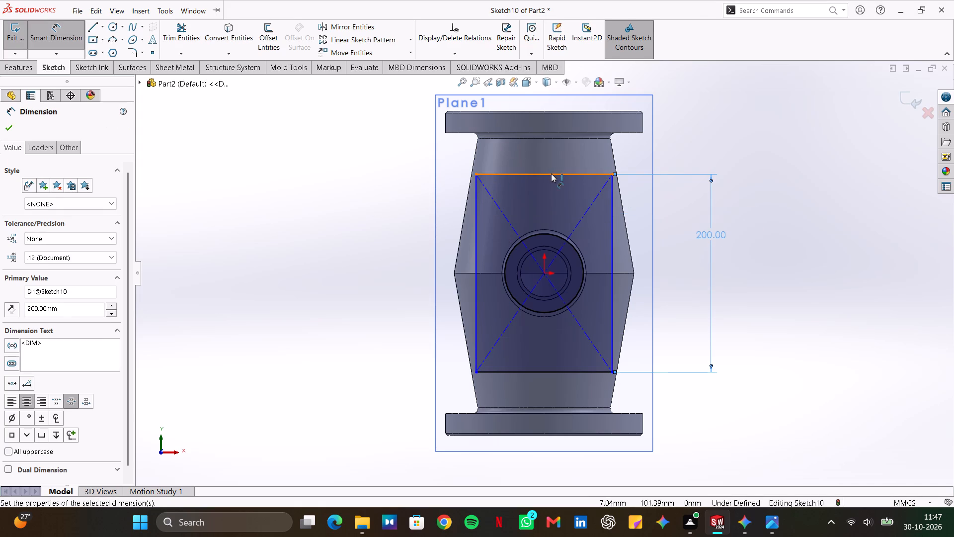
pyautogui.click(551, 174)
pyautogui.click(678, 145)
pyautogui.write('200')
pyautogui.press('Return')
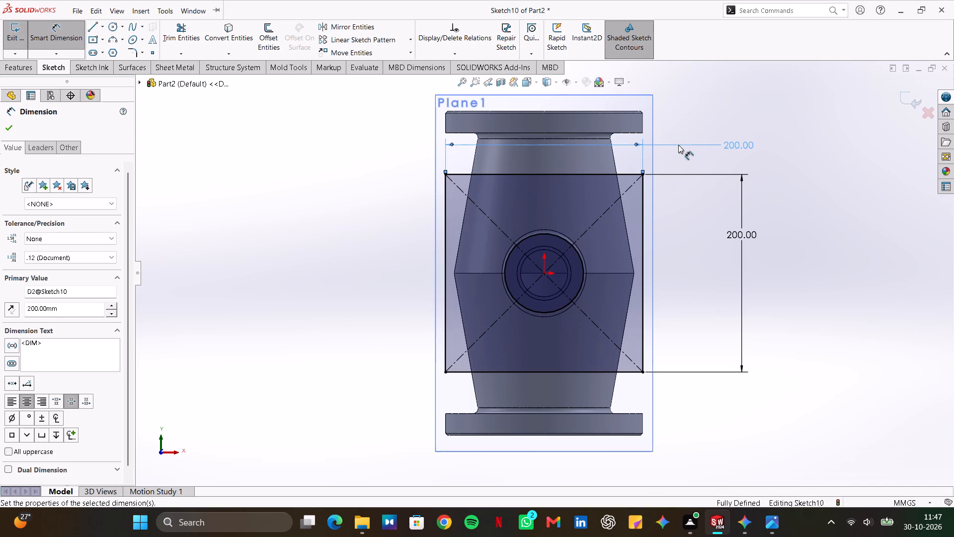
pyautogui.click(755, 111)
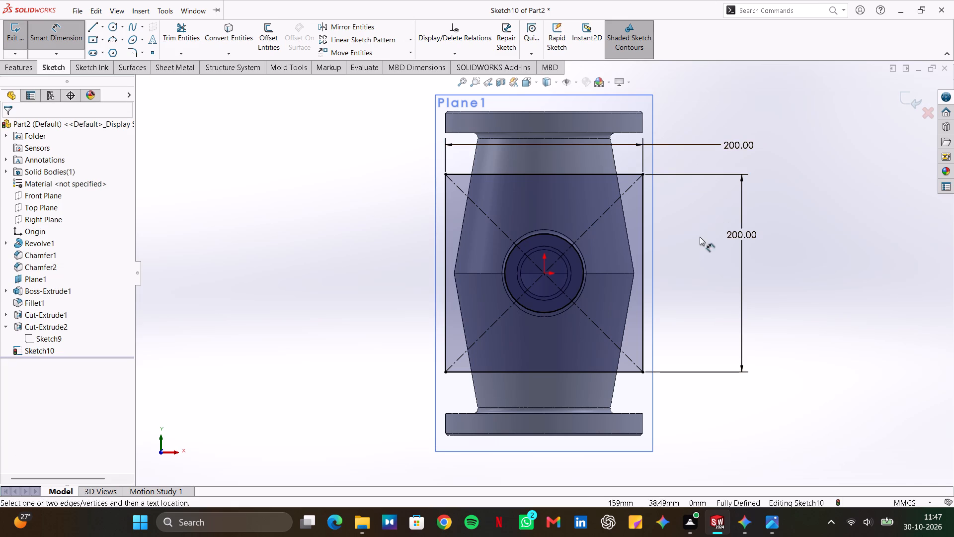
pyautogui.press('Escape')
pyautogui.press('Escape')
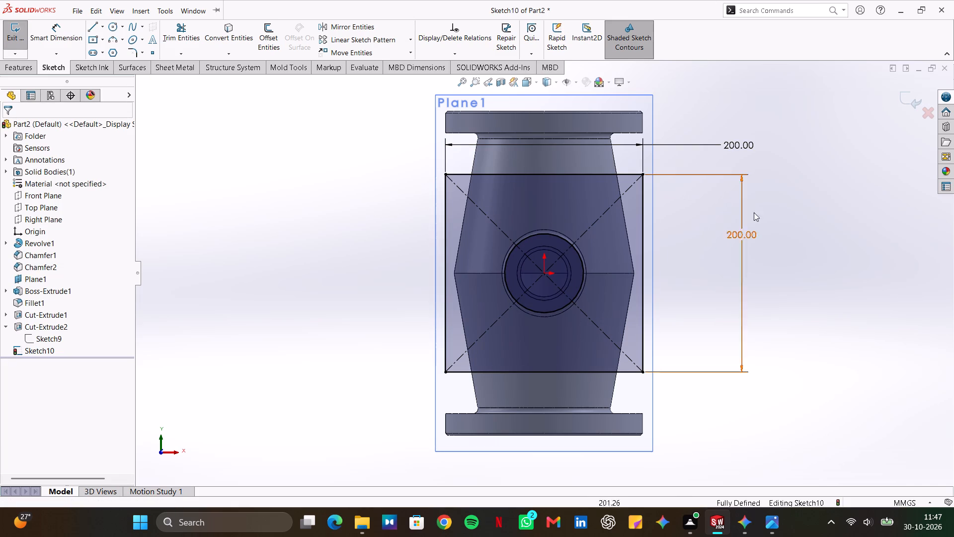
pyautogui.moveTo(792, 200); pyautogui.dragTo(669, 305, button='middle')
pyautogui.moveTo(794, 204); pyautogui.dragTo(669, 305)
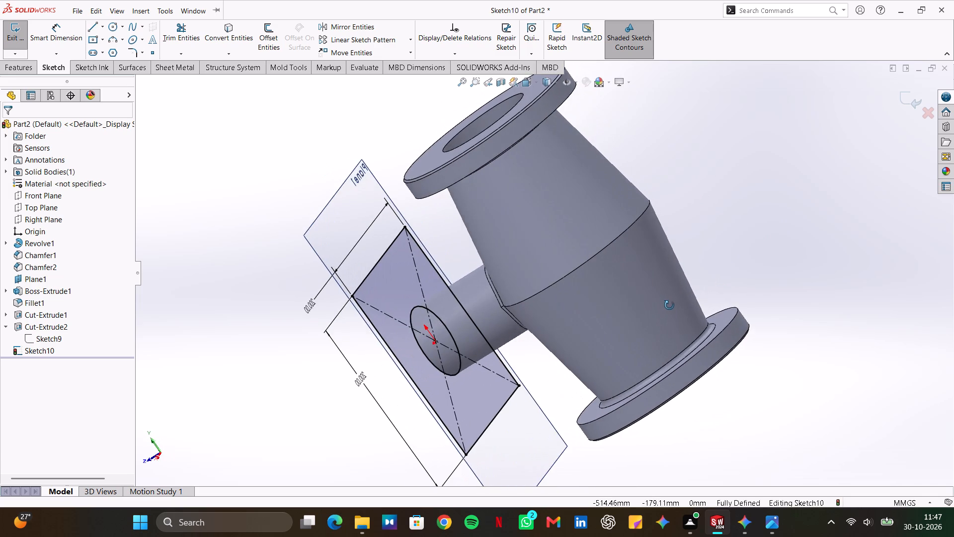
# Examine the 200 mm square sketch and its converted circle from several angles and face-on to the sketch plane.
pyautogui.moveTo(669, 305); pyautogui.dragTo(666, 176, button='middle')
pyautogui.moveTo(669, 305); pyautogui.dragTo(666, 176)
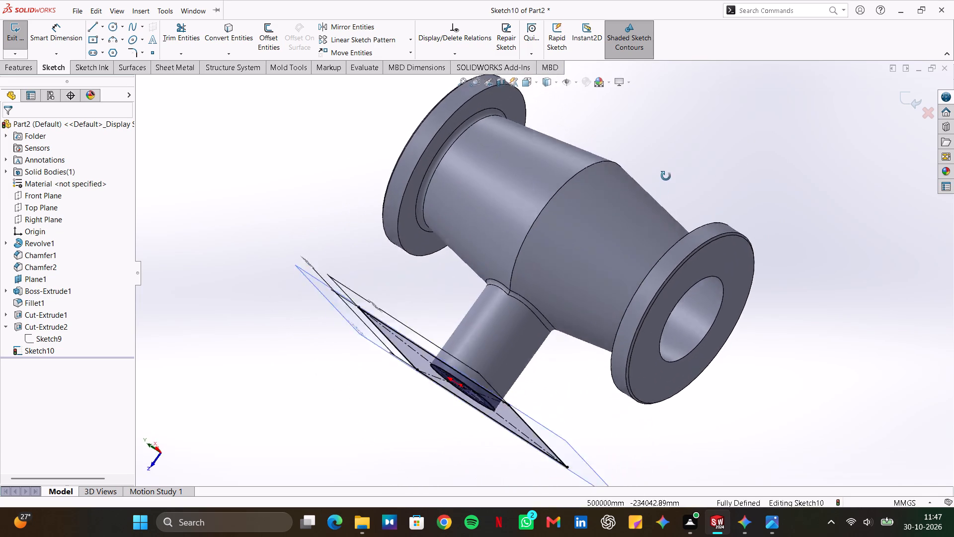
pyautogui.moveTo(666, 176); pyautogui.dragTo(677, 5, button='middle')
pyautogui.moveTo(666, 176); pyautogui.dragTo(677, 5)
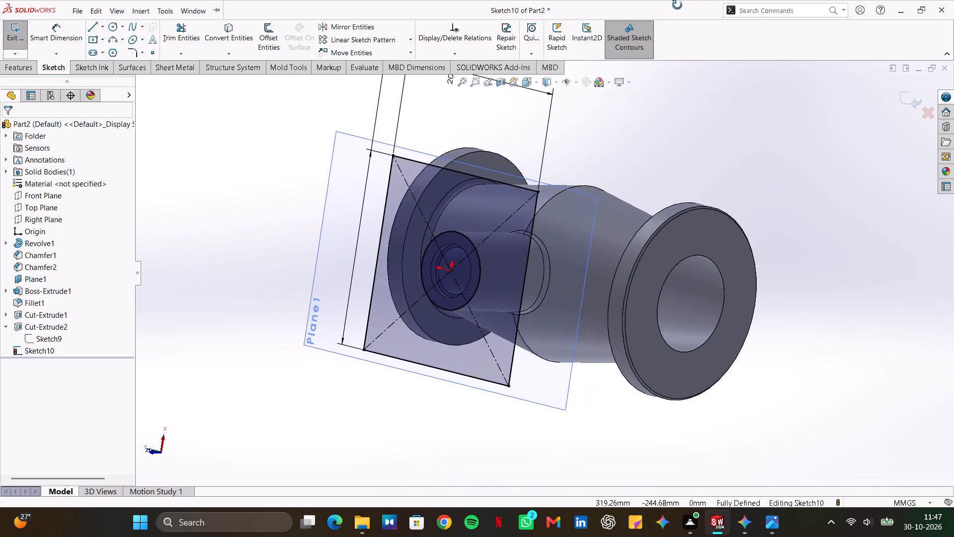
pyautogui.moveTo(677, 5); pyautogui.dragTo(742, 0)
pyautogui.moveTo(677, 5); pyautogui.dragTo(742, 0, button='middle')
pyautogui.moveTo(786, 311); pyautogui.dragTo(765, 346, button='middle')
pyautogui.moveTo(786, 311); pyautogui.dragTo(765, 346)
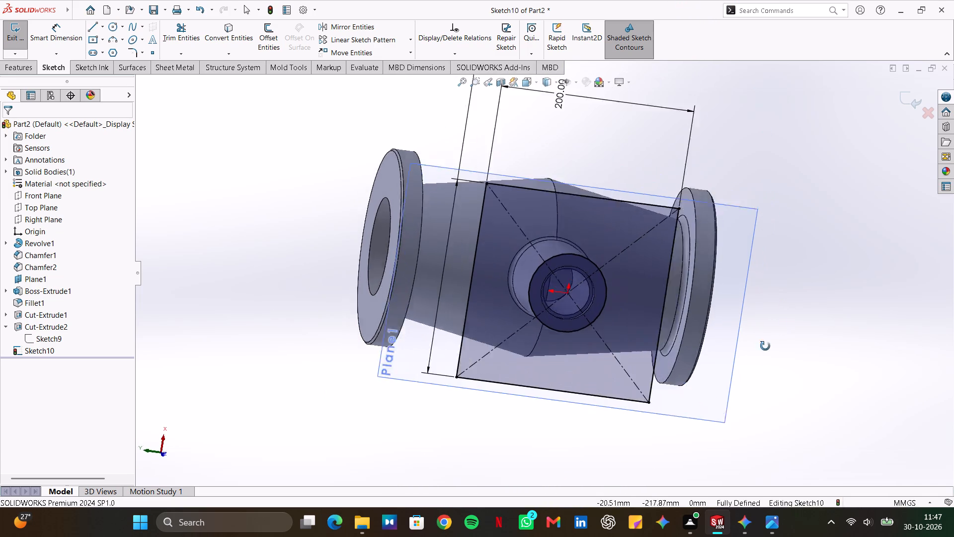
pyautogui.moveTo(765, 346); pyautogui.dragTo(713, 208, button='middle')
pyautogui.moveTo(765, 346); pyautogui.dragTo(713, 208)
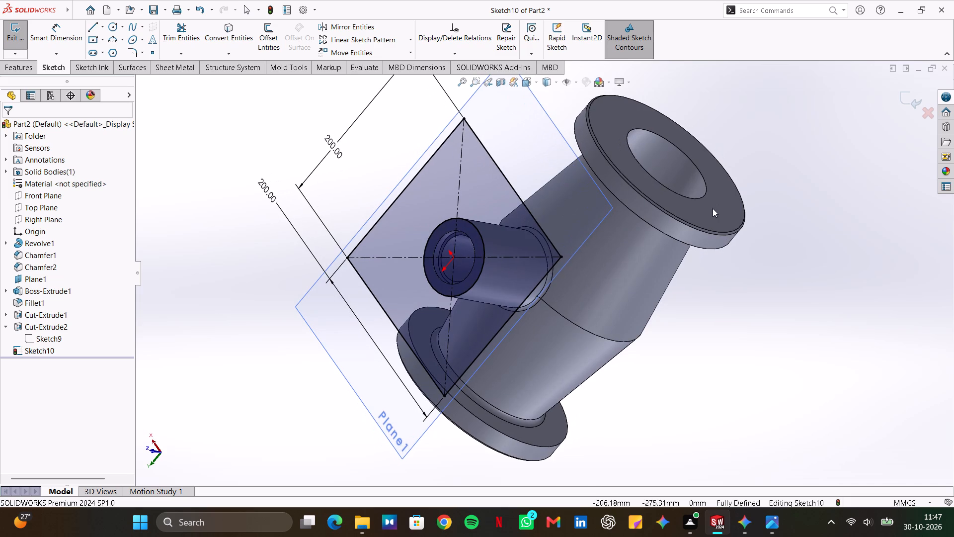
pyautogui.click(37, 350)
pyautogui.click(59, 333)
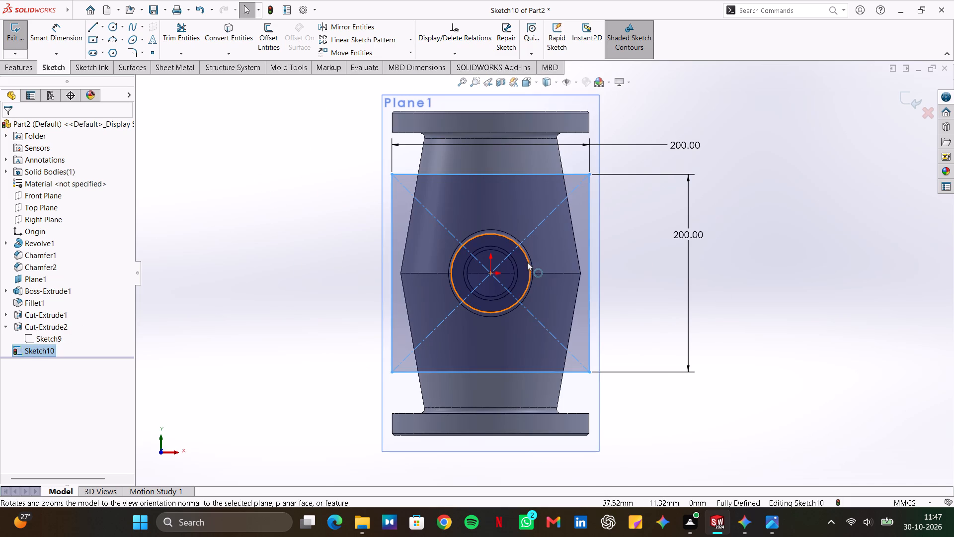
pyautogui.click(527, 262)
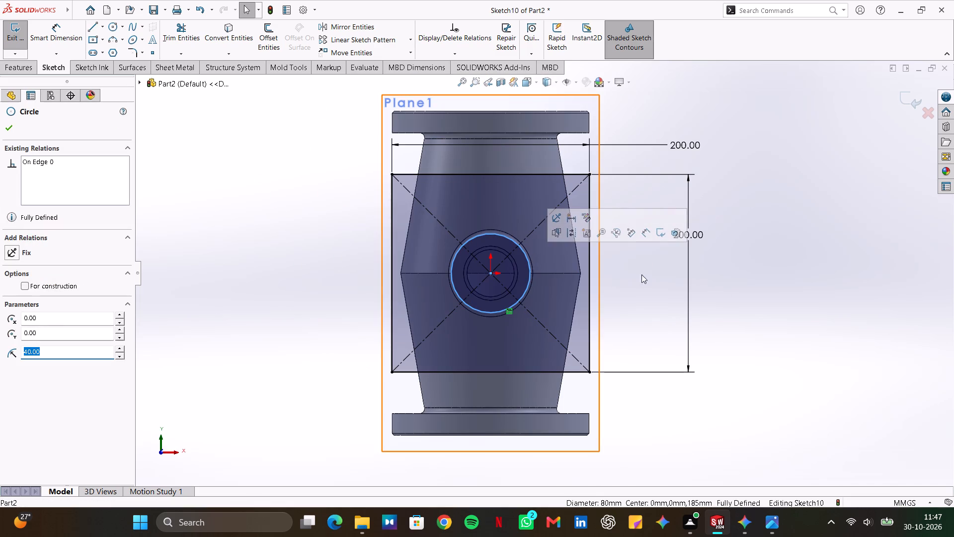
pyautogui.click(672, 282)
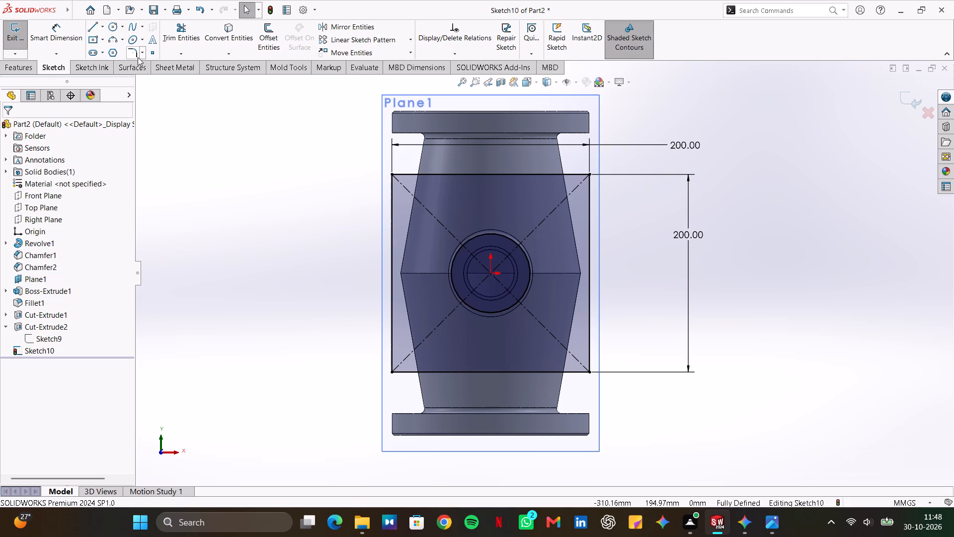
# Close the sketch and extrude it as a Blind boss 35 mm deep, reversed toward the main body, with merged result.
pyautogui.click(915, 96)
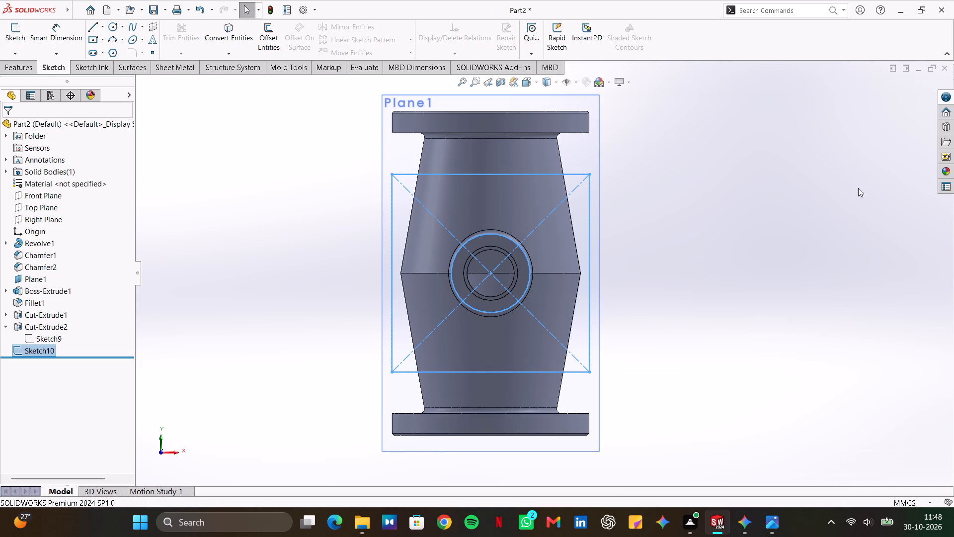
pyautogui.click(20, 64)
pyautogui.click(21, 36)
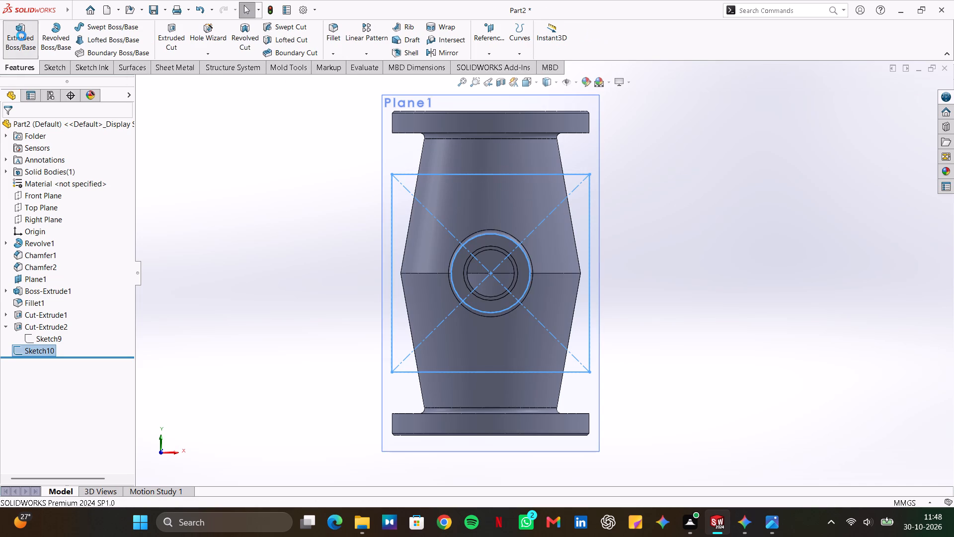
pyautogui.click(589, 239)
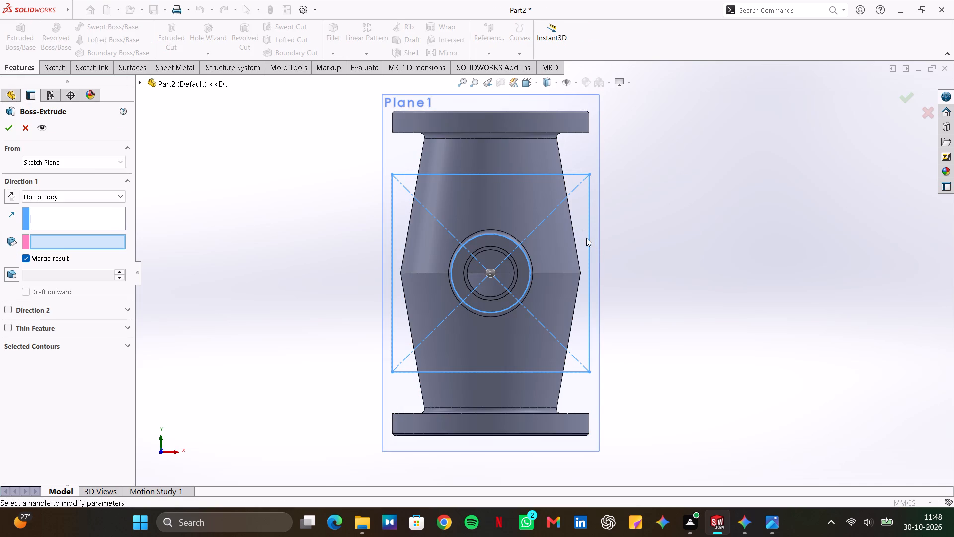
pyautogui.click(43, 195)
pyautogui.click(46, 204)
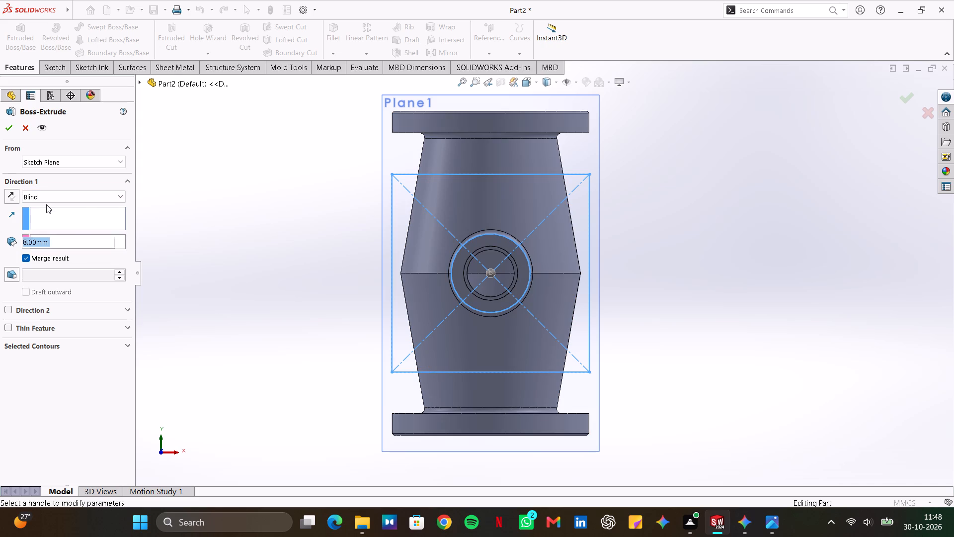
pyautogui.moveTo(678, 246); pyautogui.dragTo(627, 314, button='middle')
pyautogui.moveTo(679, 246); pyautogui.dragTo(627, 314)
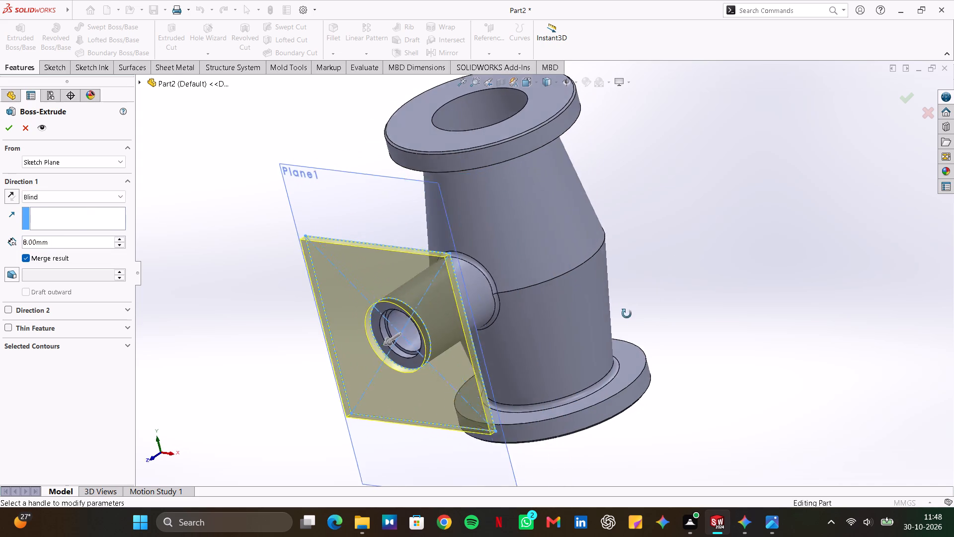
pyautogui.moveTo(627, 314); pyautogui.dragTo(615, 318)
pyautogui.moveTo(627, 314); pyautogui.dragTo(615, 318, button='middle')
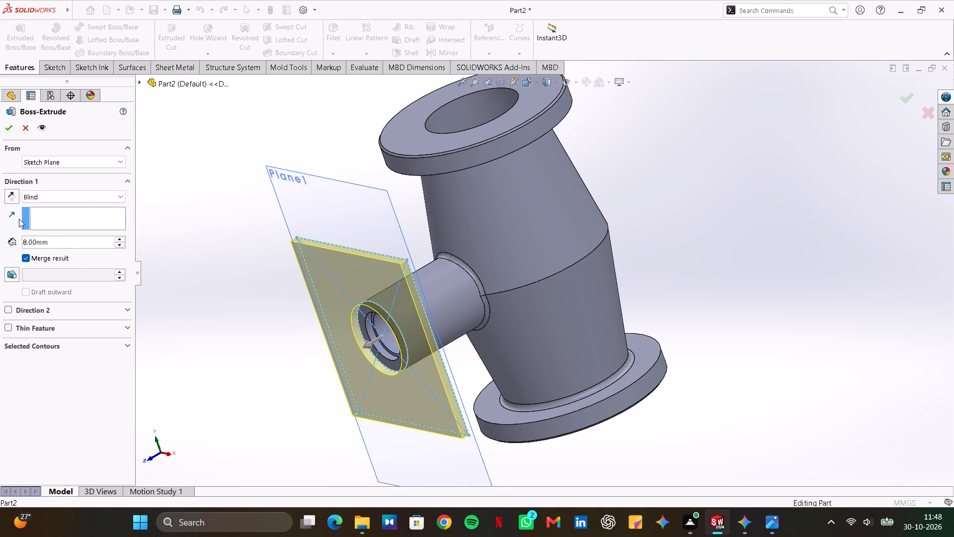
pyautogui.click(12, 197)
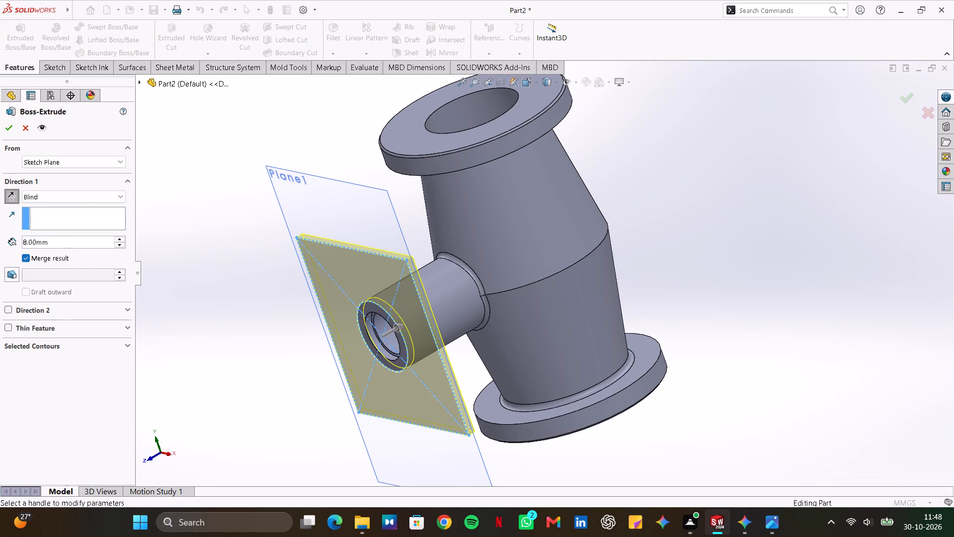
pyautogui.moveTo(60, 246); pyautogui.dragTo(11, 245)
pyautogui.write('35')
pyautogui.press('Return')
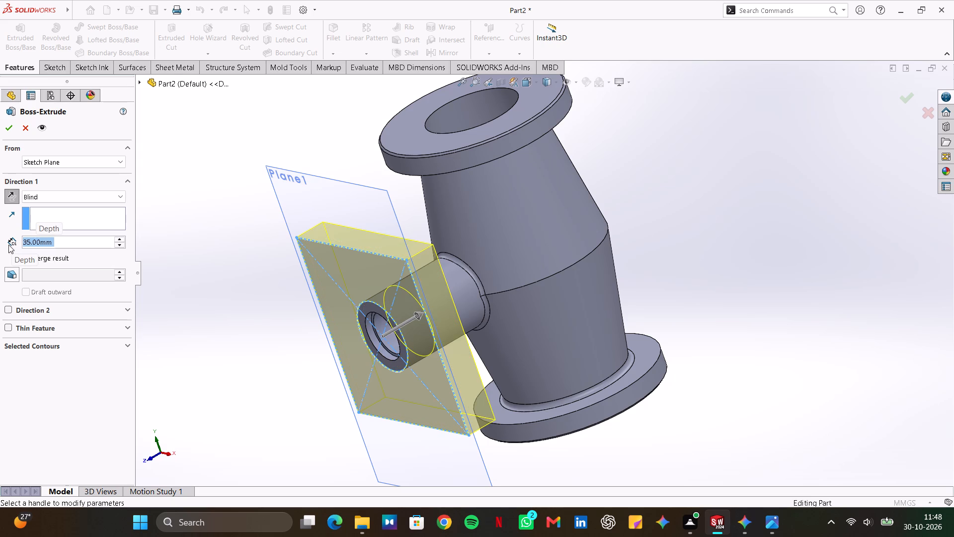
pyautogui.click(7, 127)
pyautogui.click(230, 244)
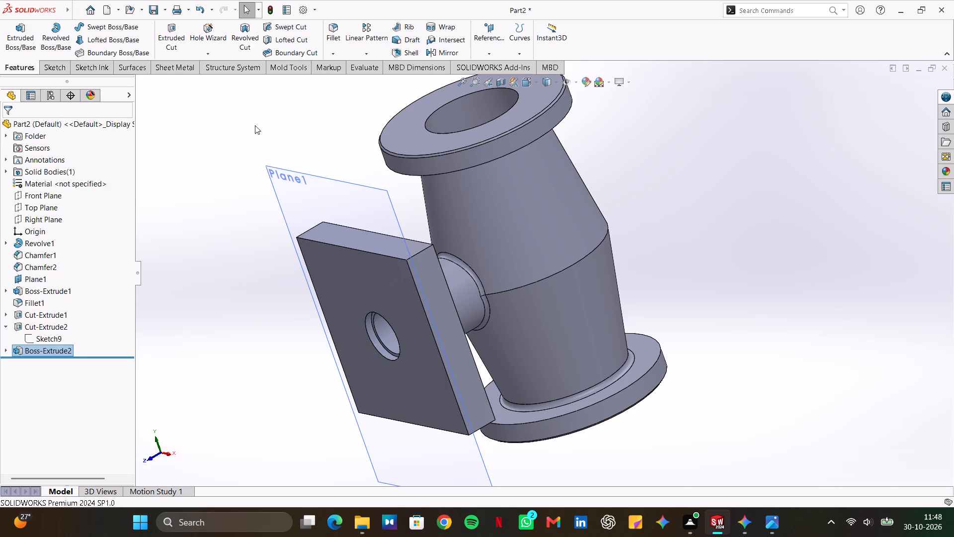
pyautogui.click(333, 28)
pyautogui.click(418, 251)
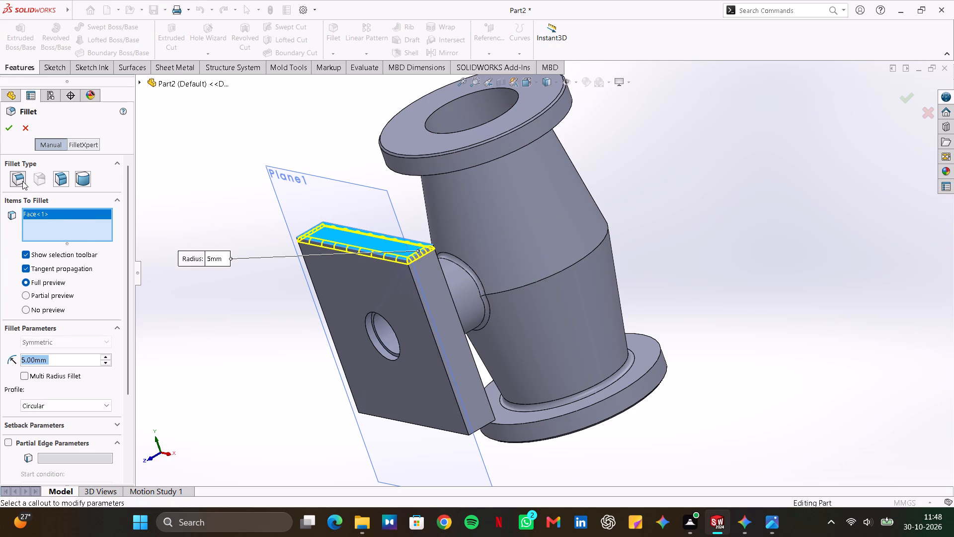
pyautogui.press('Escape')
# Fillet the four short corner edges of the square plate with a 20 mm radius.
pyautogui.click(338, 35)
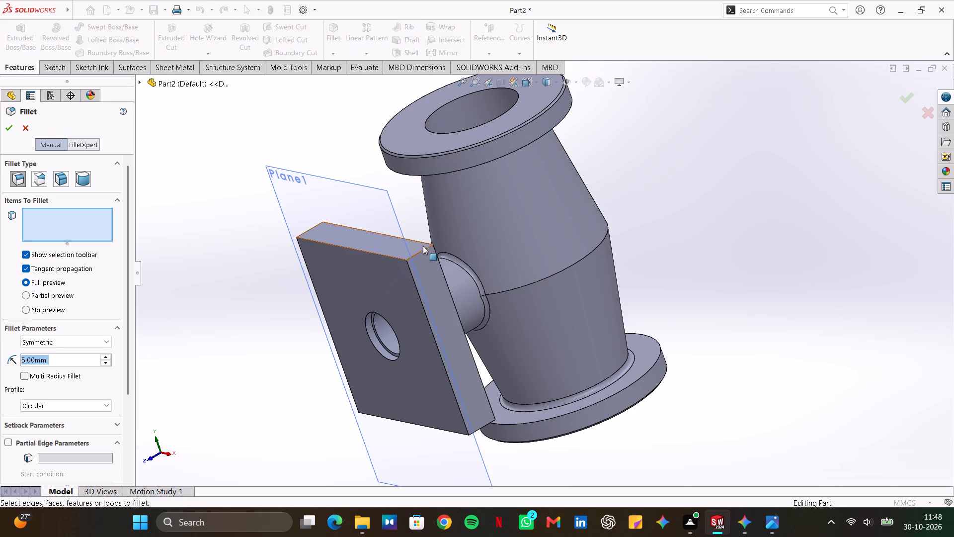
pyautogui.click(422, 251)
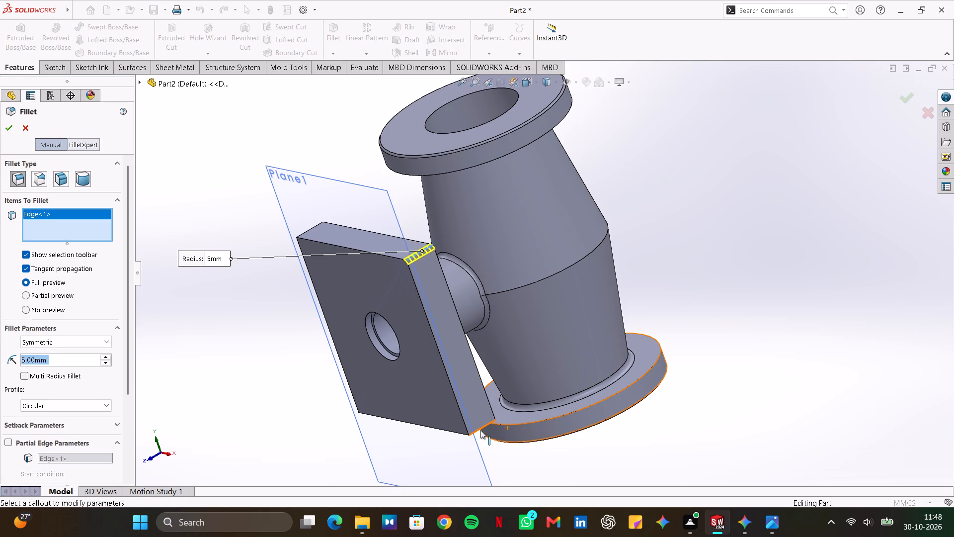
pyautogui.click(480, 430)
pyautogui.moveTo(247, 286); pyautogui.dragTo(350, 296, button='middle')
pyautogui.moveTo(247, 286); pyautogui.dragTo(350, 296)
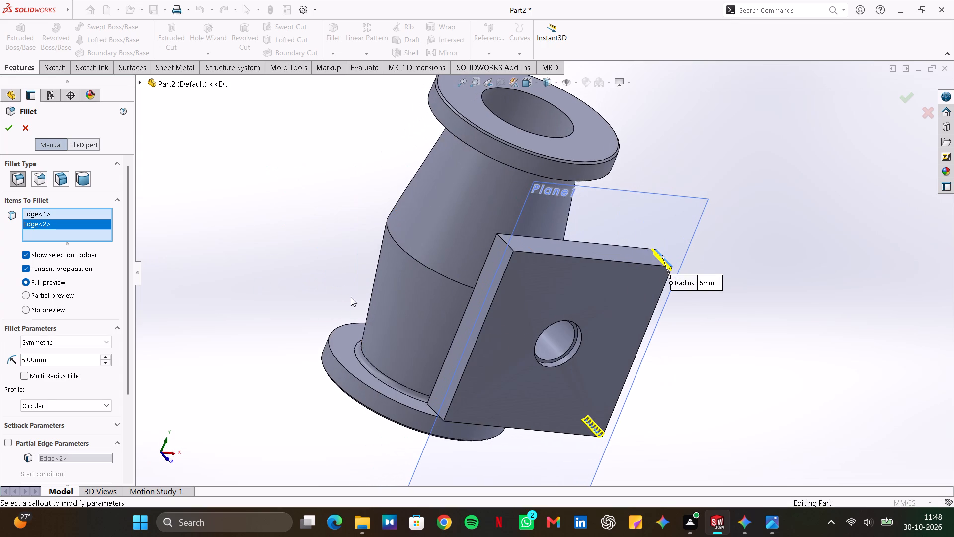
pyautogui.click(504, 240)
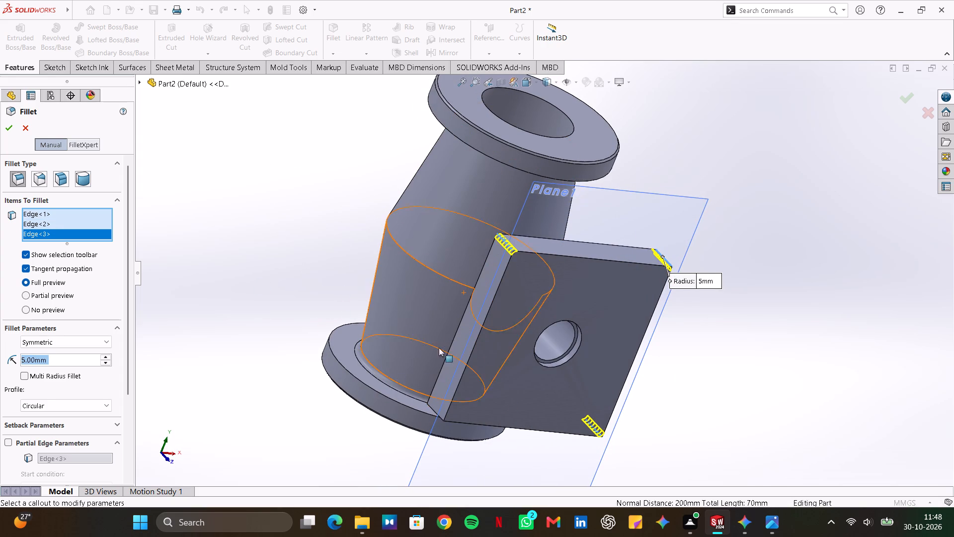
pyautogui.moveTo(312, 395); pyautogui.dragTo(347, 215, button='middle')
pyautogui.moveTo(312, 395); pyautogui.dragTo(347, 215)
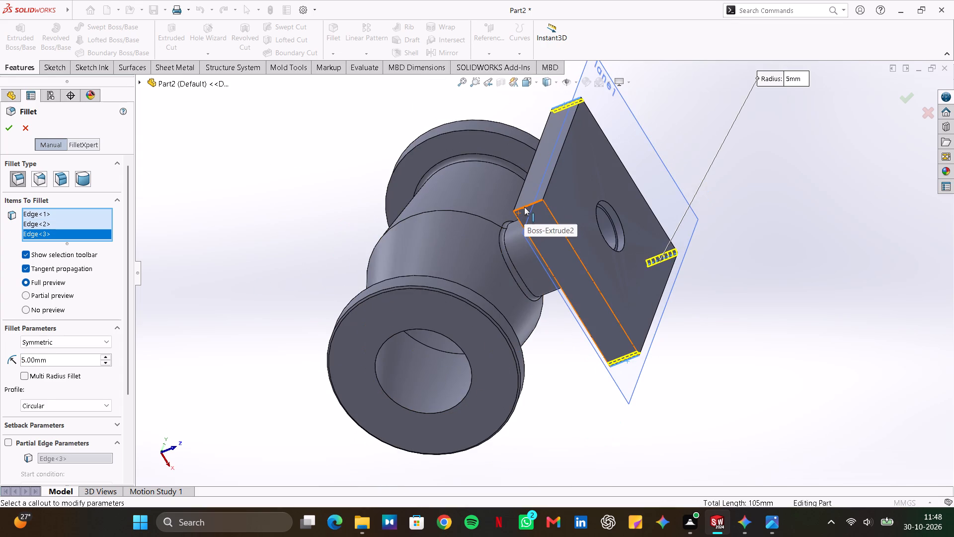
pyautogui.click(524, 206)
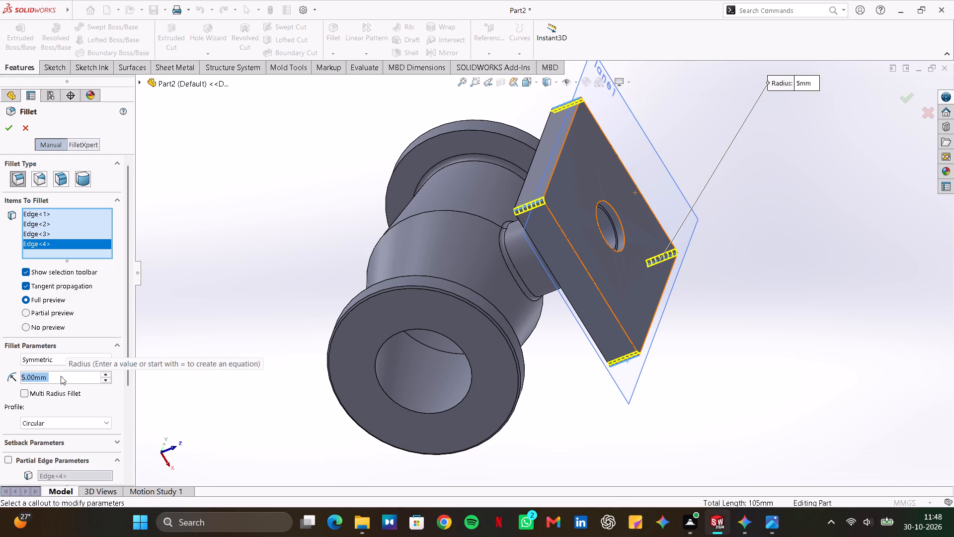
pyautogui.write('20')
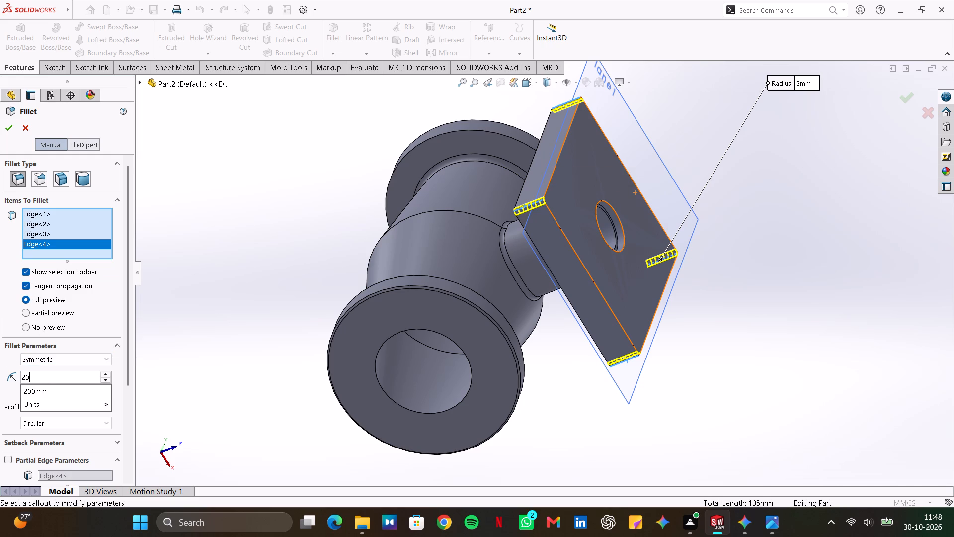
pyautogui.press('Return')
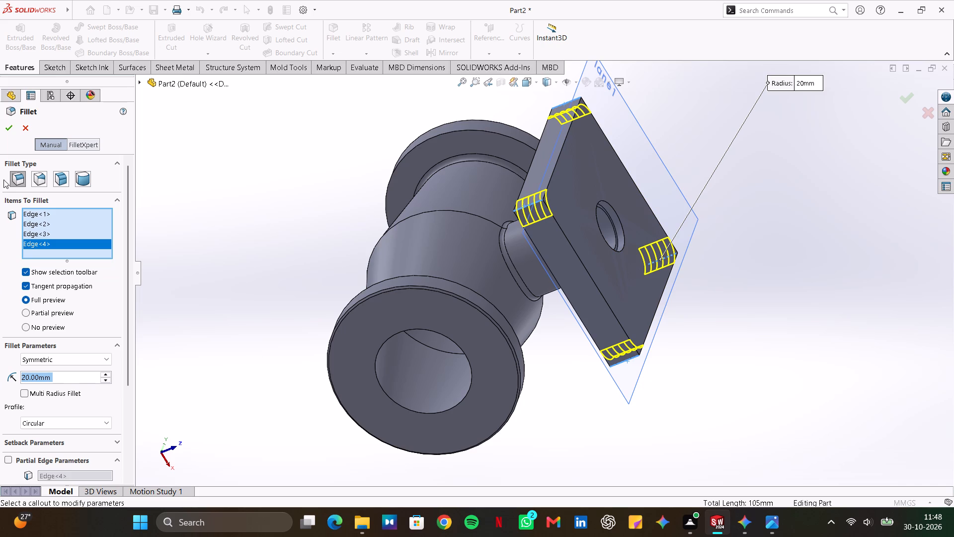
pyautogui.click(54, 309)
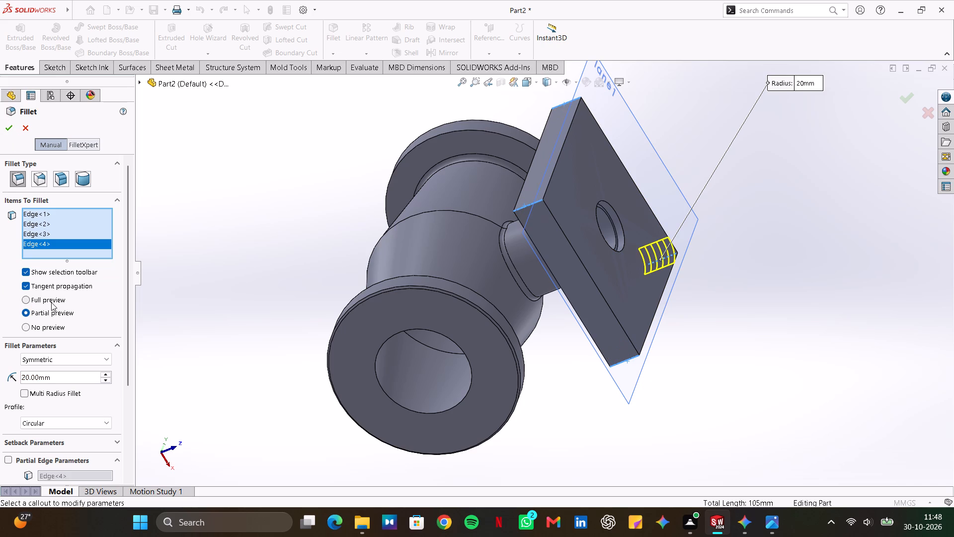
pyautogui.click(51, 302)
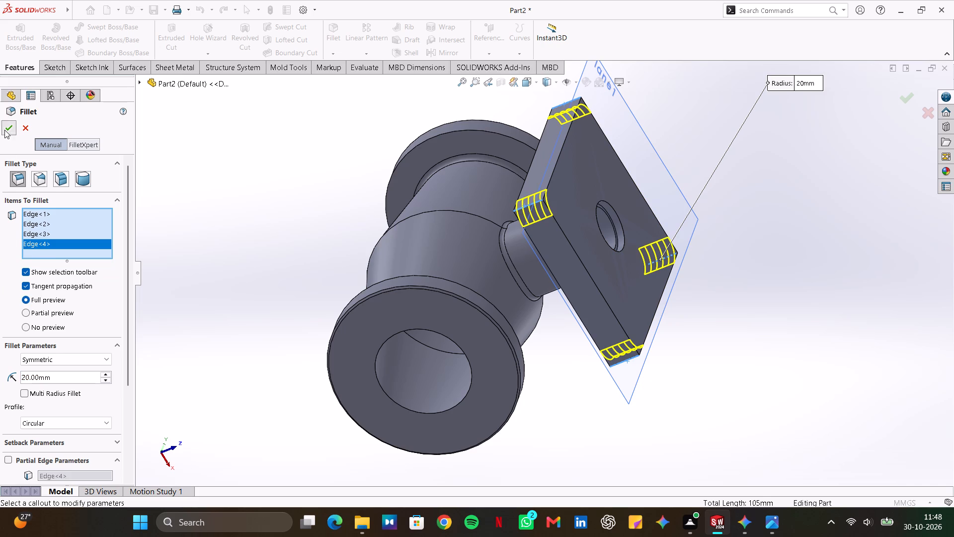
pyautogui.click(4, 130)
pyautogui.click(187, 236)
# Start a sketch on Plane1 and draw a circle of about 15.6 mm radius near the square plate's upper-left corner.
pyautogui.moveTo(740, 193); pyautogui.dragTo(595, 230, button='middle')
pyautogui.moveTo(741, 207); pyautogui.dragTo(595, 230)
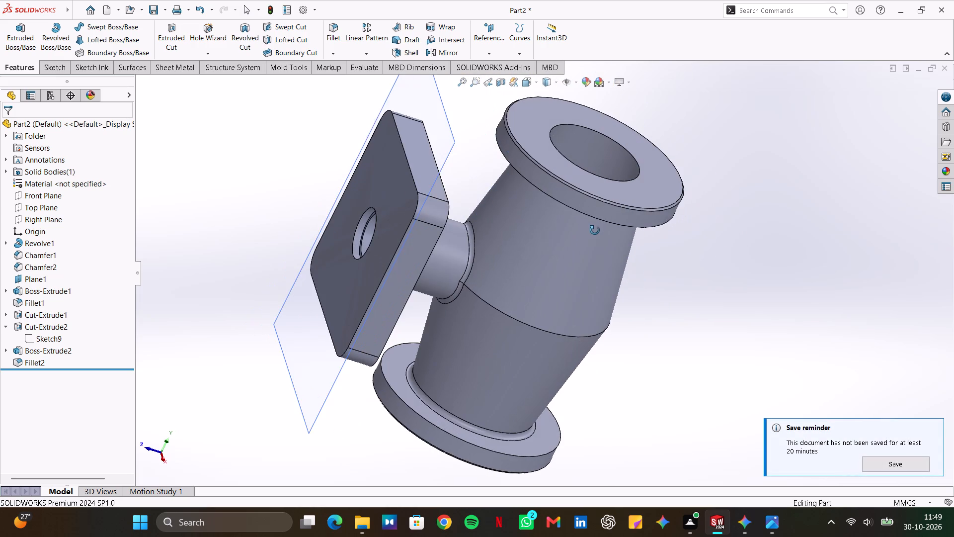
pyautogui.moveTo(595, 230); pyautogui.dragTo(593, 230)
pyautogui.moveTo(595, 230); pyautogui.dragTo(593, 230, button='middle')
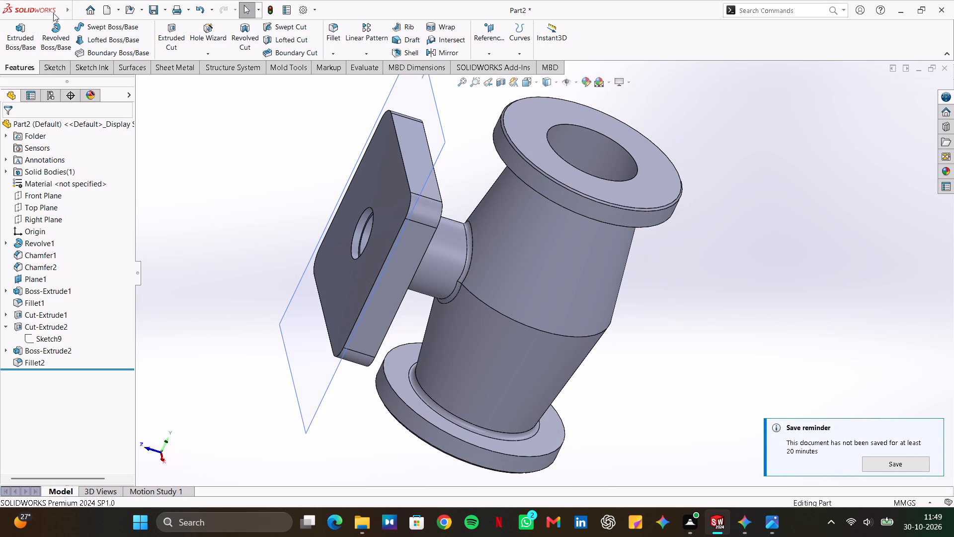
pyautogui.click(59, 68)
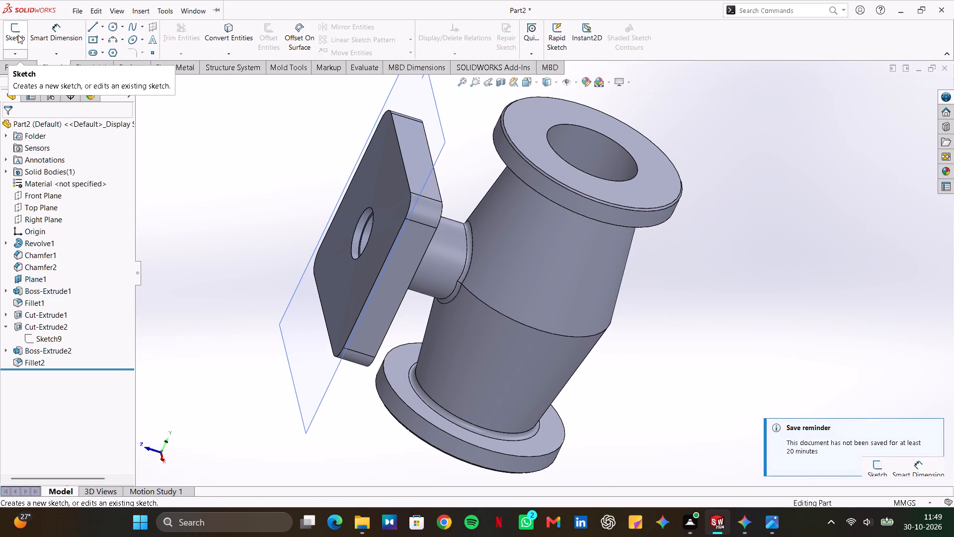
pyautogui.click(17, 34)
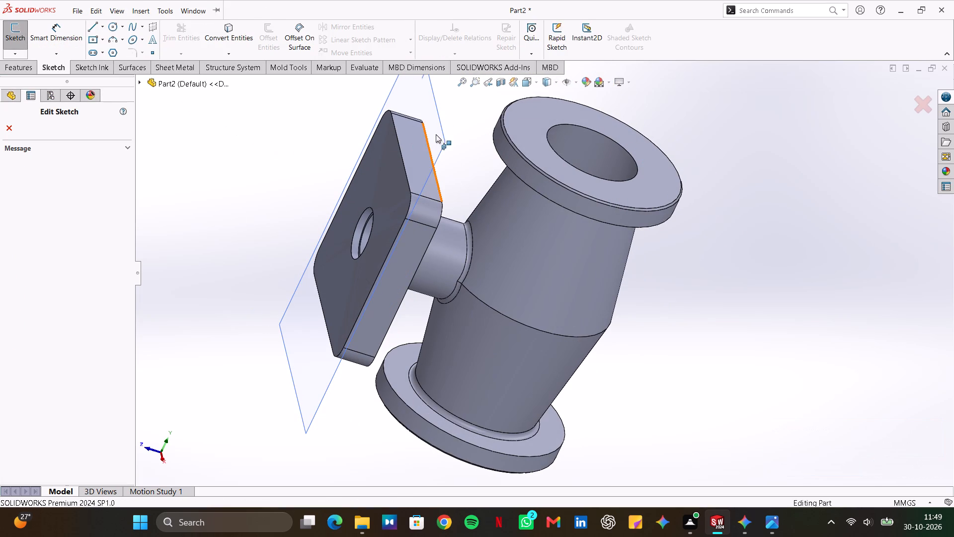
pyautogui.click(439, 134)
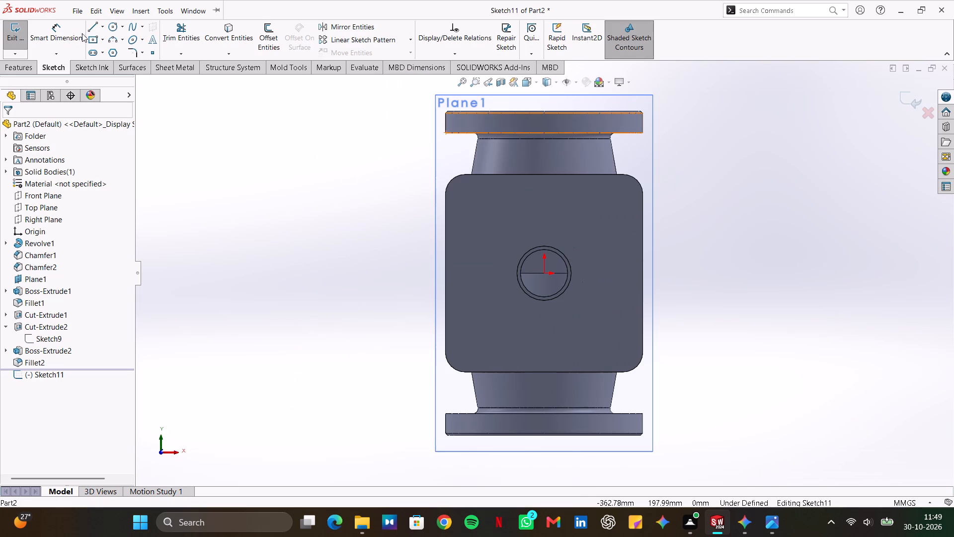
pyautogui.click(108, 28)
pyautogui.click(470, 204)
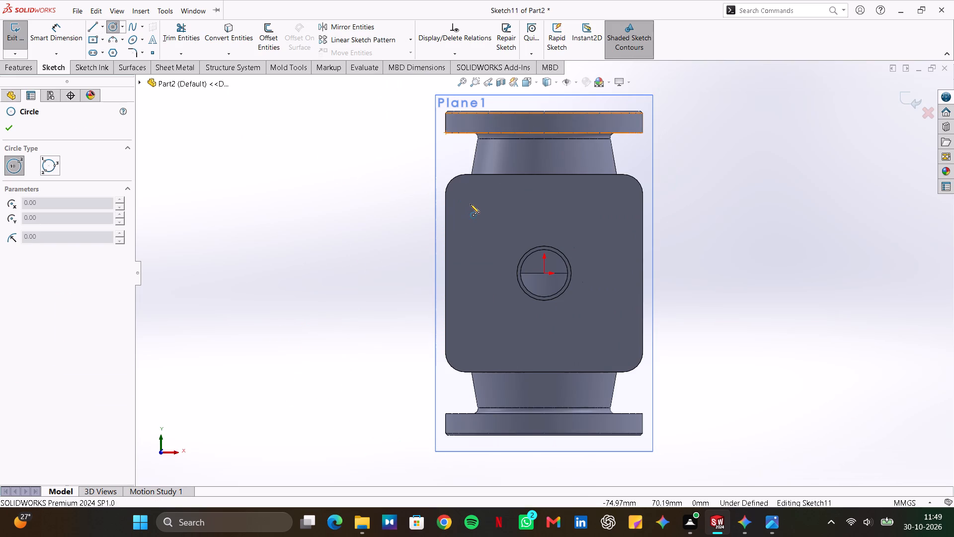
pyautogui.click(485, 202)
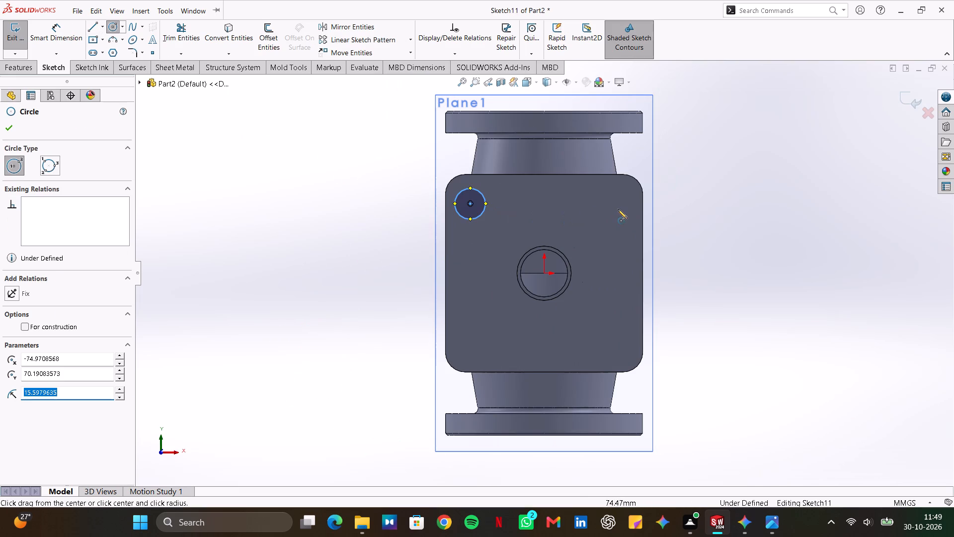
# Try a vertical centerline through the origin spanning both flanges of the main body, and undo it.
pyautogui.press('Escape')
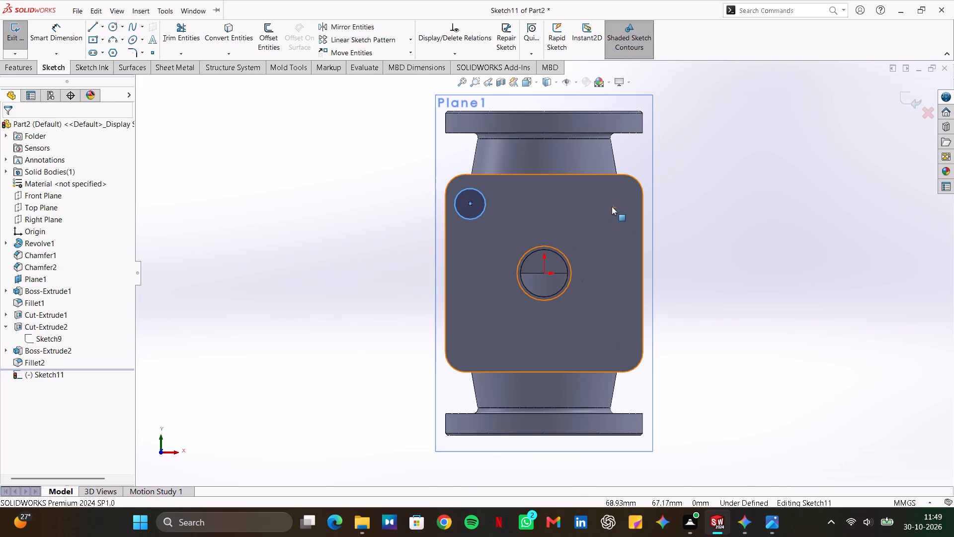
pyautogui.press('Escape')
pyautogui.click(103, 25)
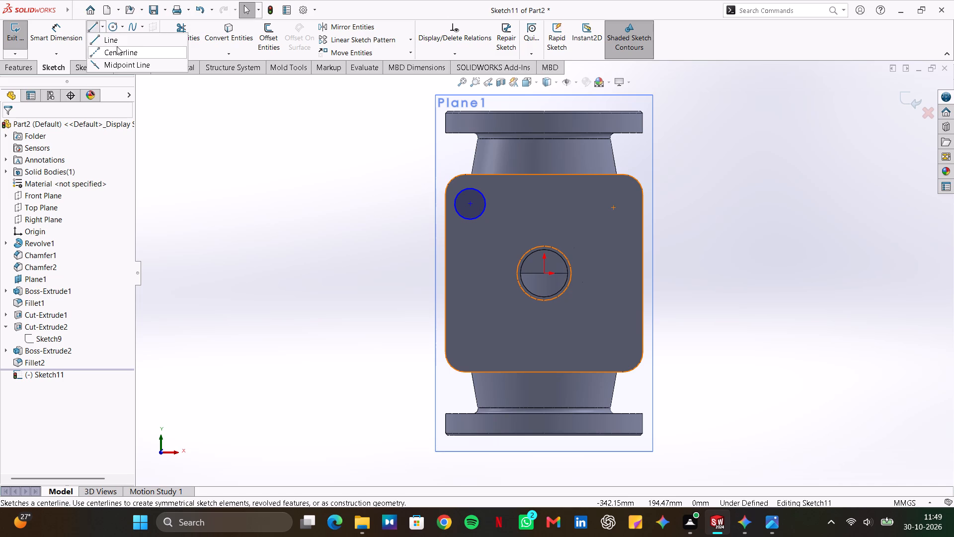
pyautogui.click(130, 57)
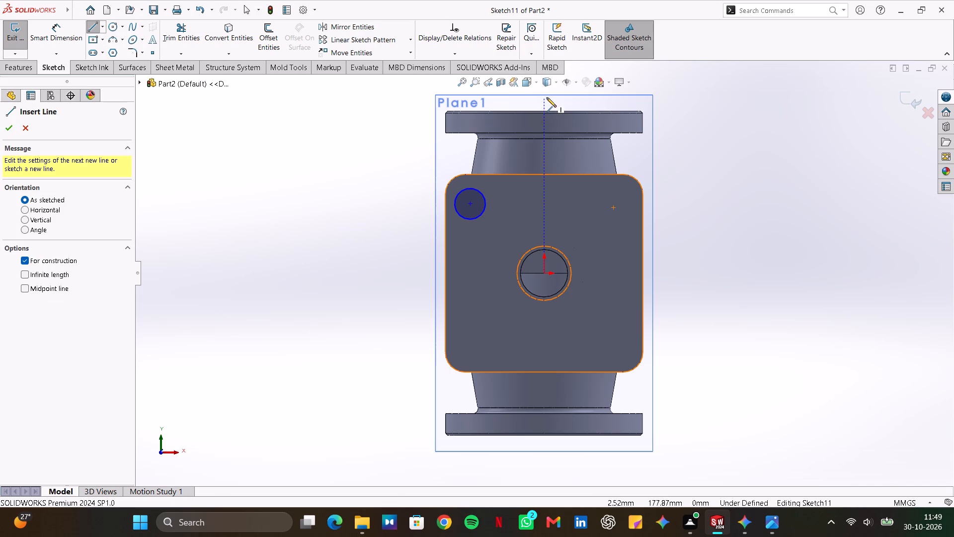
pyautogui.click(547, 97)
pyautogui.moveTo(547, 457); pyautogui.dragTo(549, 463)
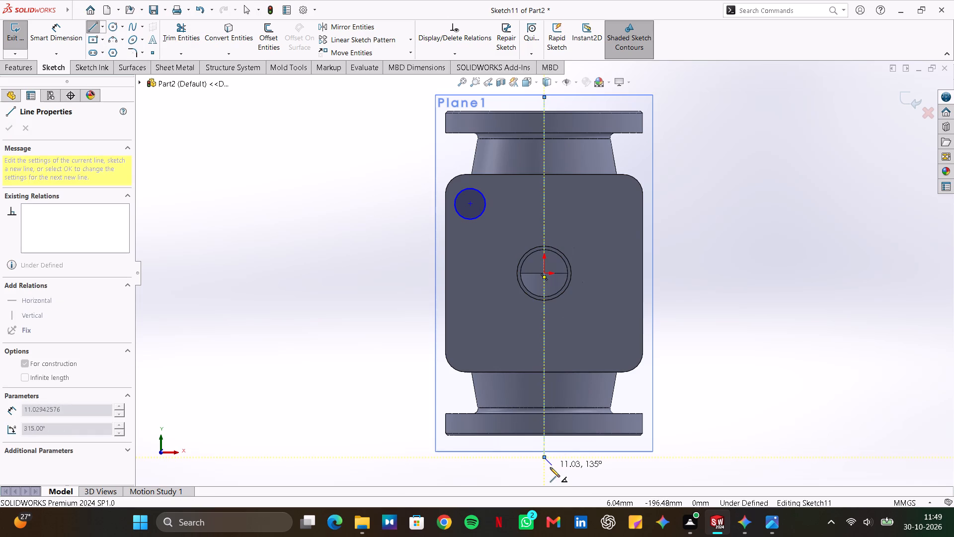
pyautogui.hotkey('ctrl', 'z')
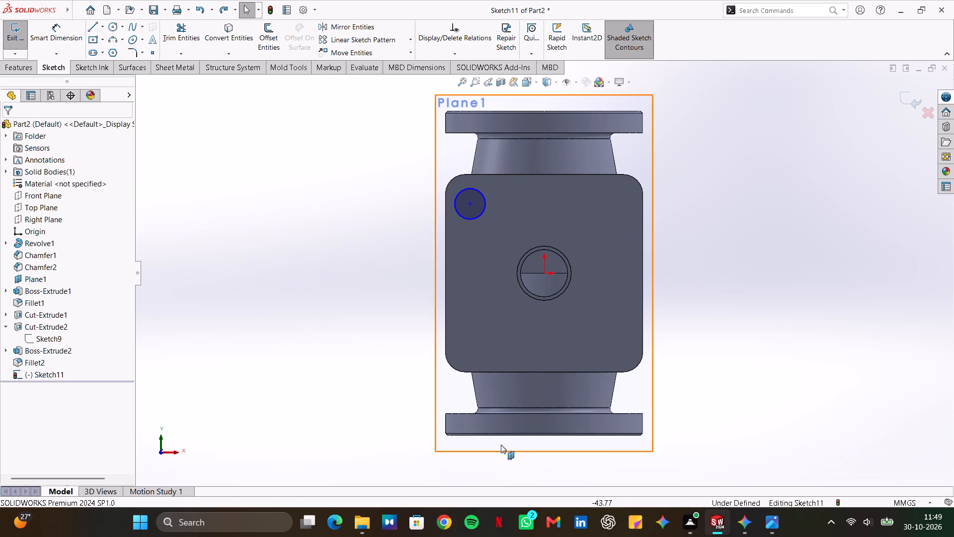
# Draw a vertical centerline and a horizontal centerline about 381 mm long, both through the origin and extending beyond the part.
pyautogui.click(100, 26)
pyautogui.click(100, 46)
pyautogui.click(102, 28)
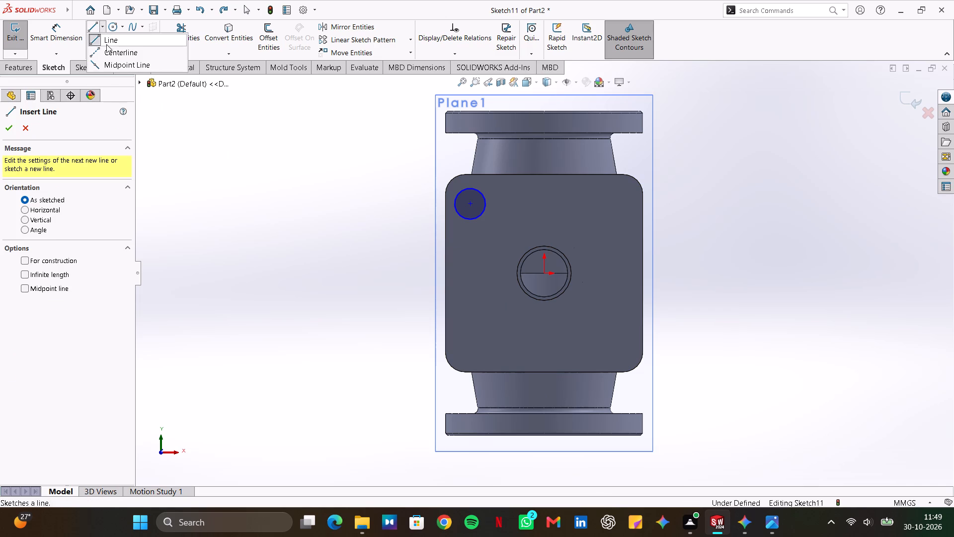
pyautogui.click(106, 50)
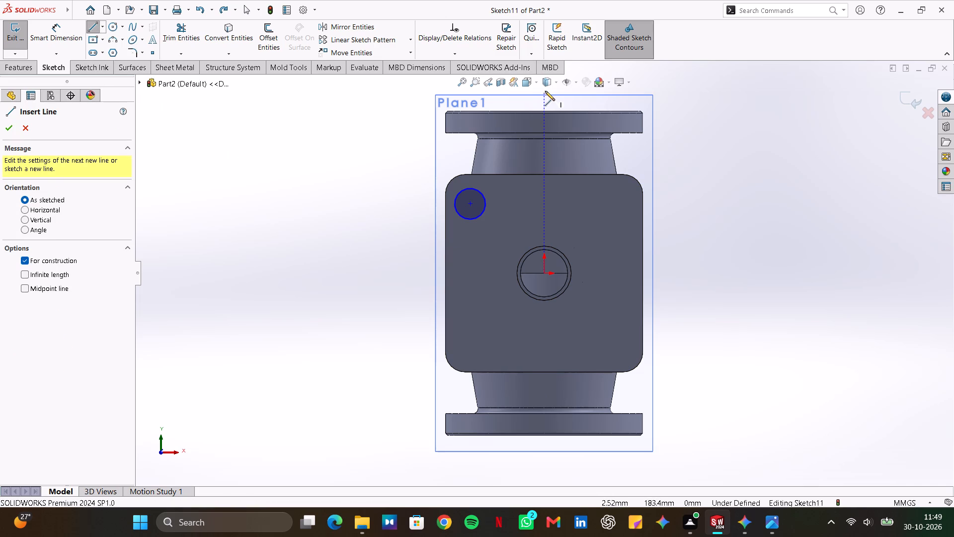
pyautogui.click(544, 89)
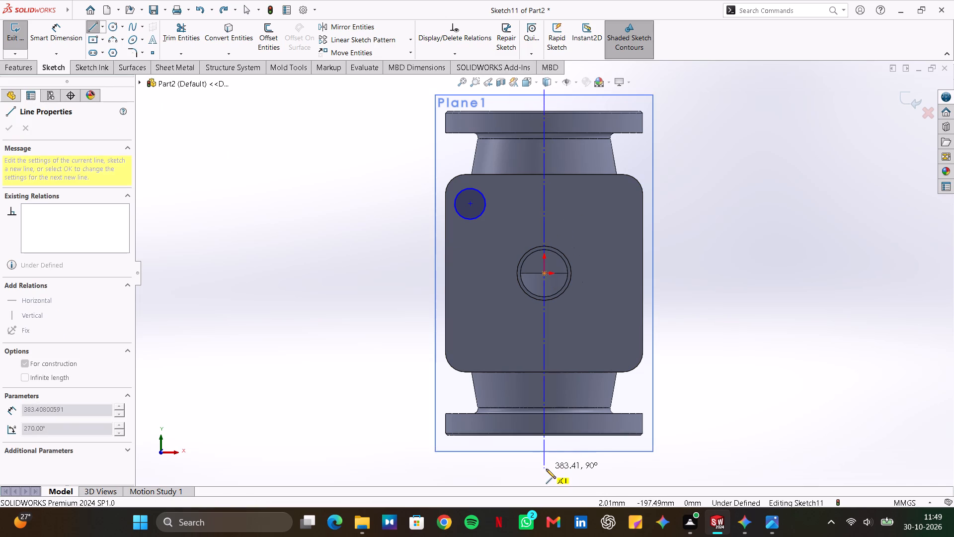
pyautogui.click(546, 476)
pyautogui.doubleClick(575, 474)
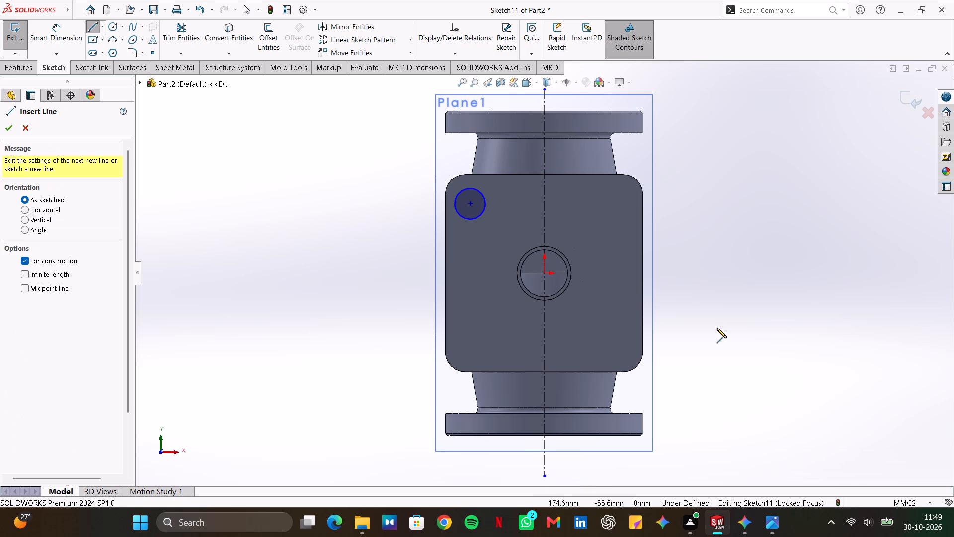
pyautogui.click(732, 274)
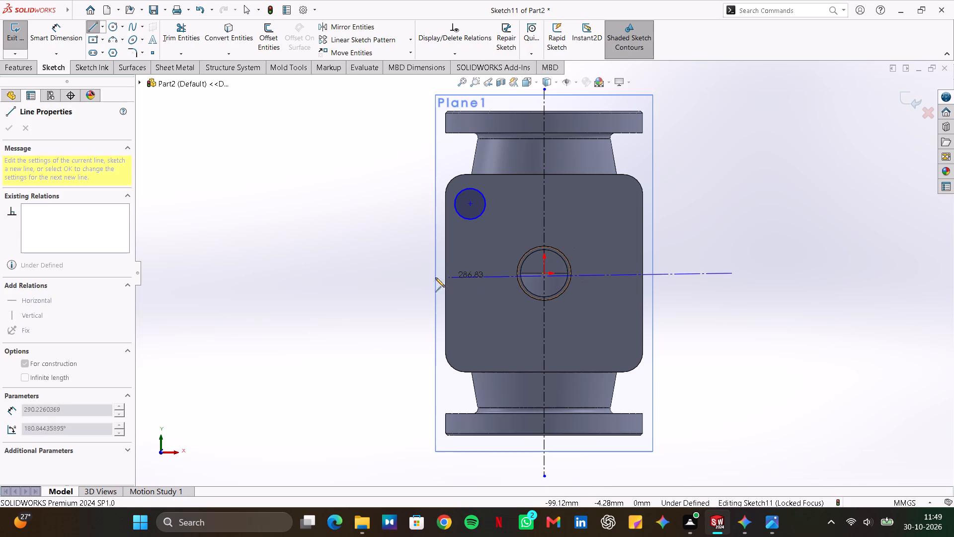
pyautogui.click(355, 272)
pyautogui.doubleClick(345, 312)
pyautogui.press('Escape')
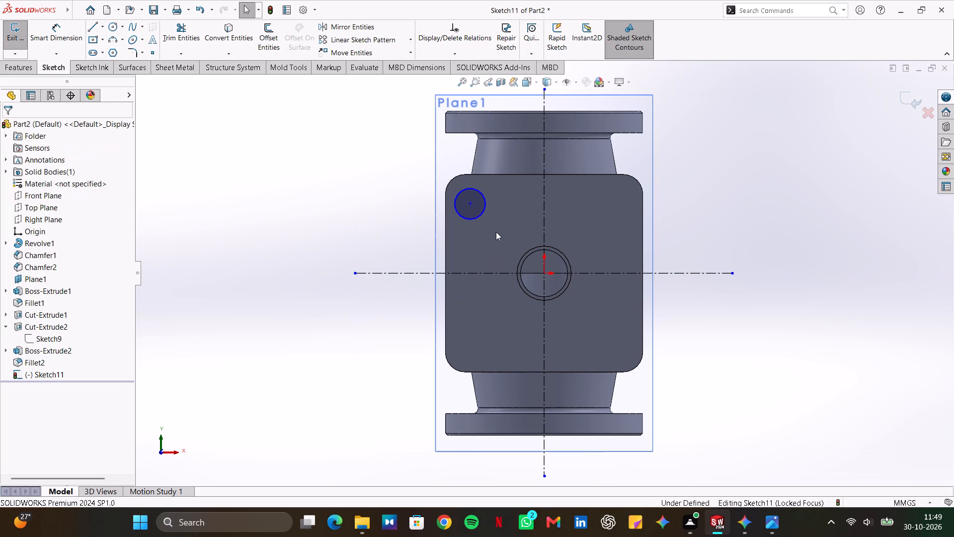
# Dimension the corner circle's center 80 mm from the horizontal centerline and 80 mm from the vertical centerline.
pyautogui.click(70, 30)
pyautogui.click(475, 271)
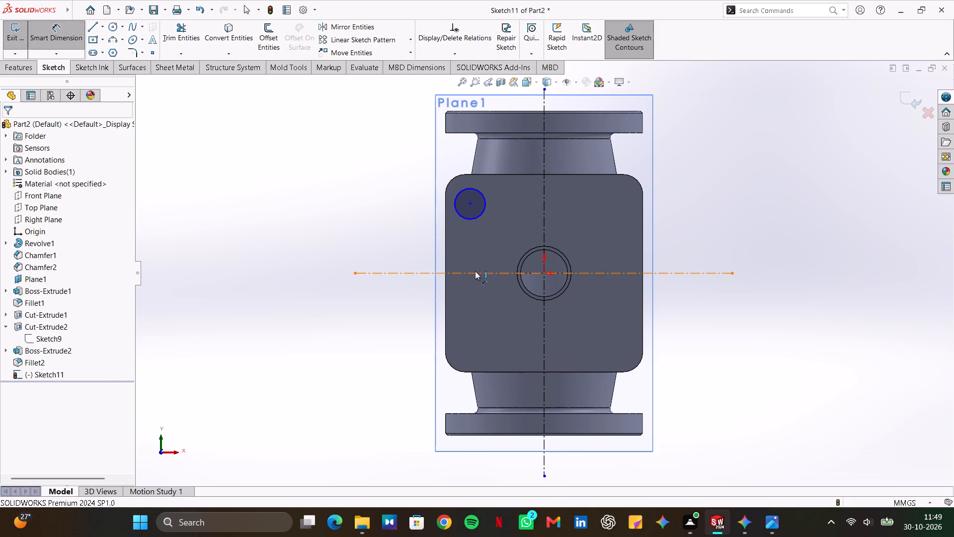
pyautogui.click(470, 204)
pyautogui.click(395, 238)
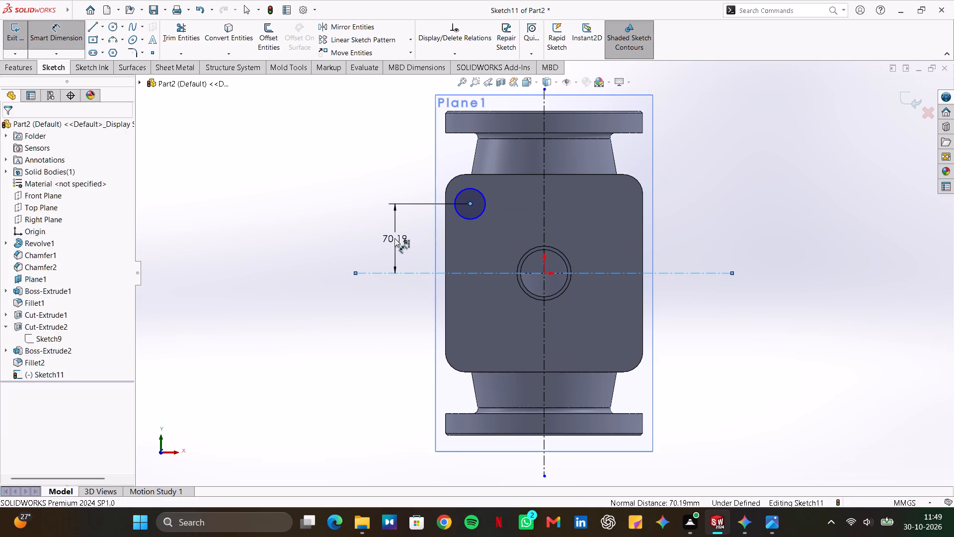
pyautogui.write('80')
pyautogui.press('Return')
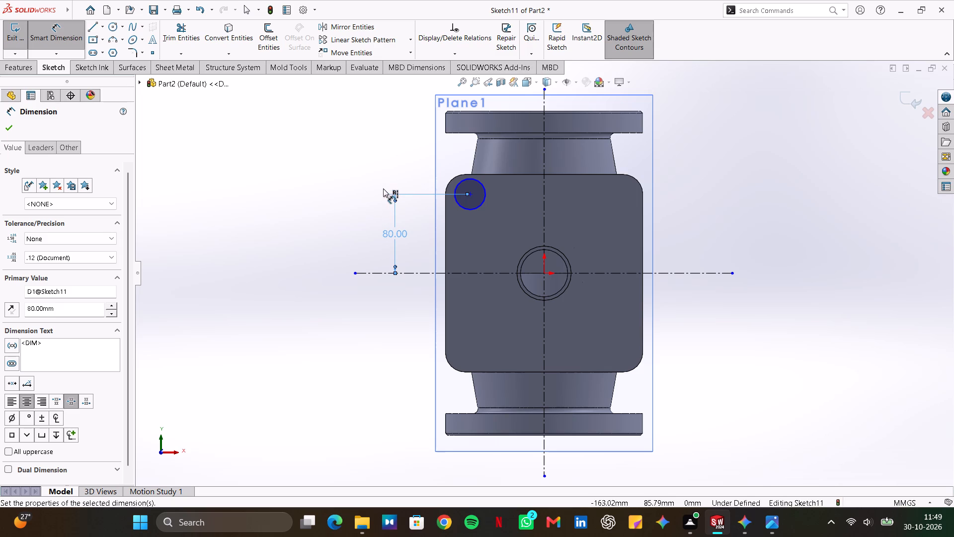
pyautogui.click(470, 193)
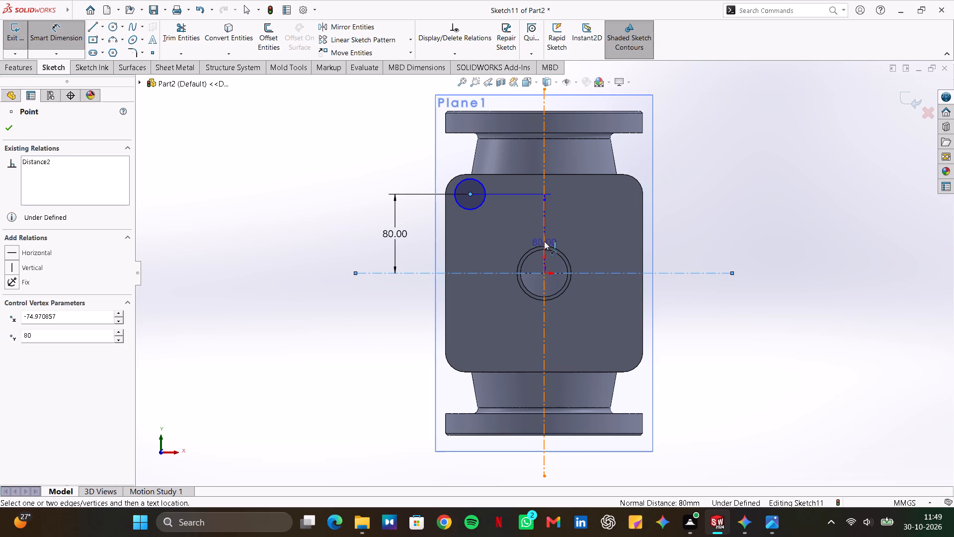
pyautogui.click(544, 240)
pyautogui.click(499, 471)
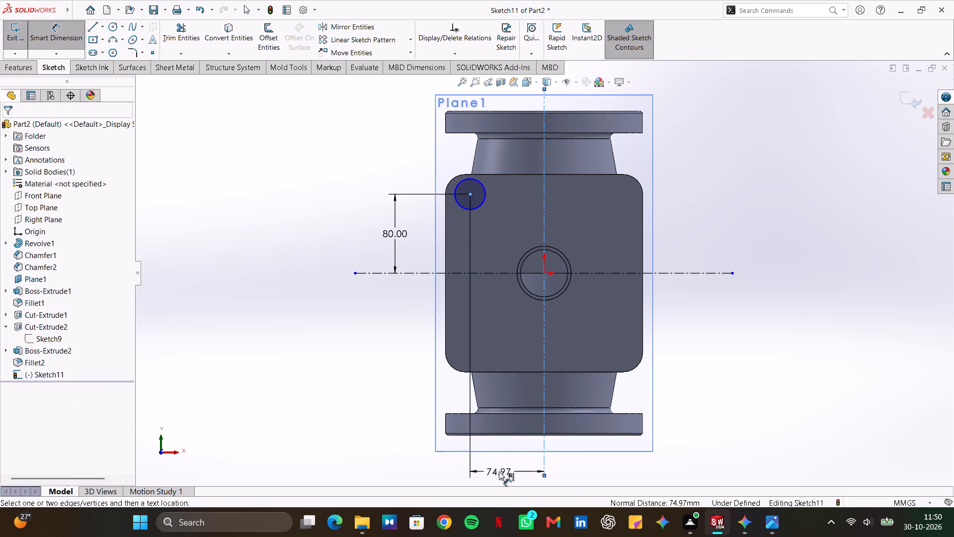
pyautogui.write('80')
pyautogui.press('Return')
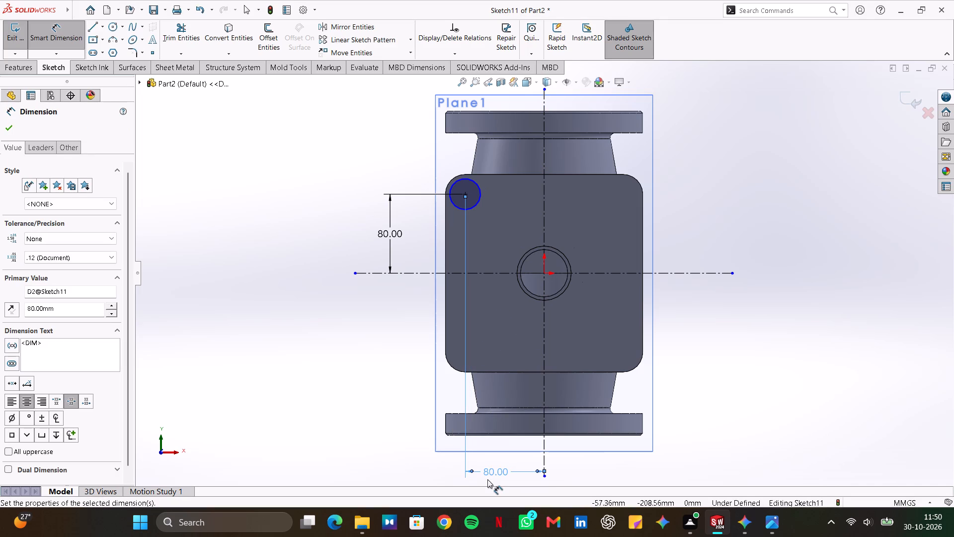
pyautogui.press('Escape')
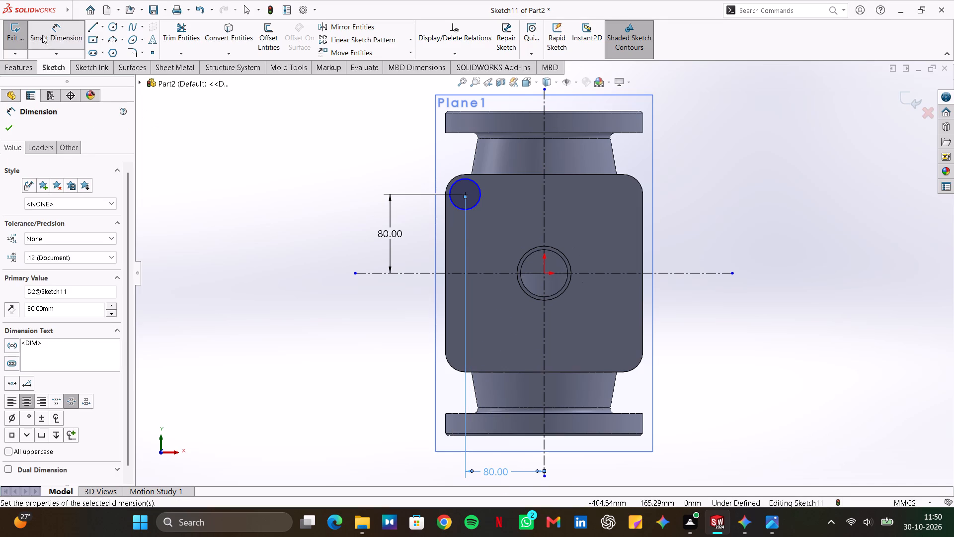
# Dimension the corner circle's diameter as 18 mm.
pyautogui.click(454, 203)
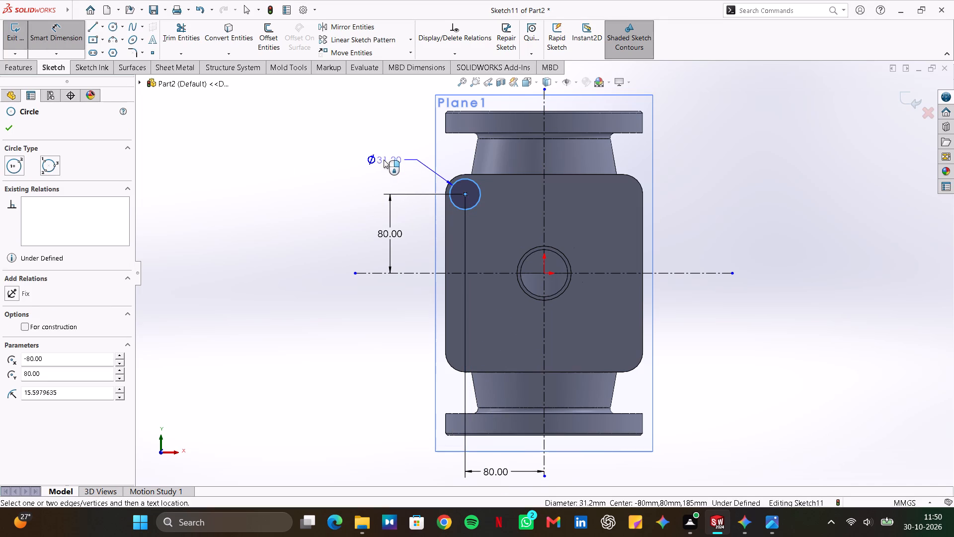
pyautogui.click(384, 160)
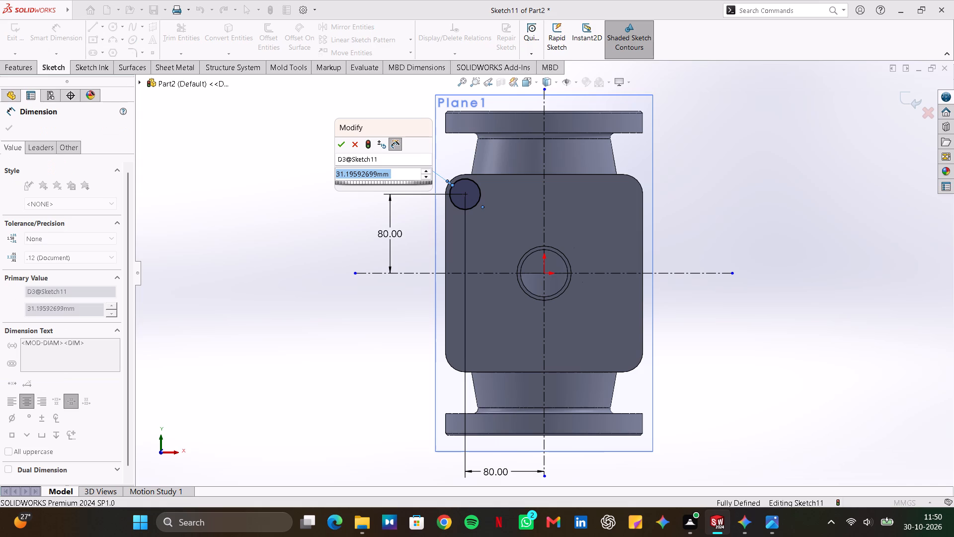
pyautogui.write('18')
pyautogui.press('Return')
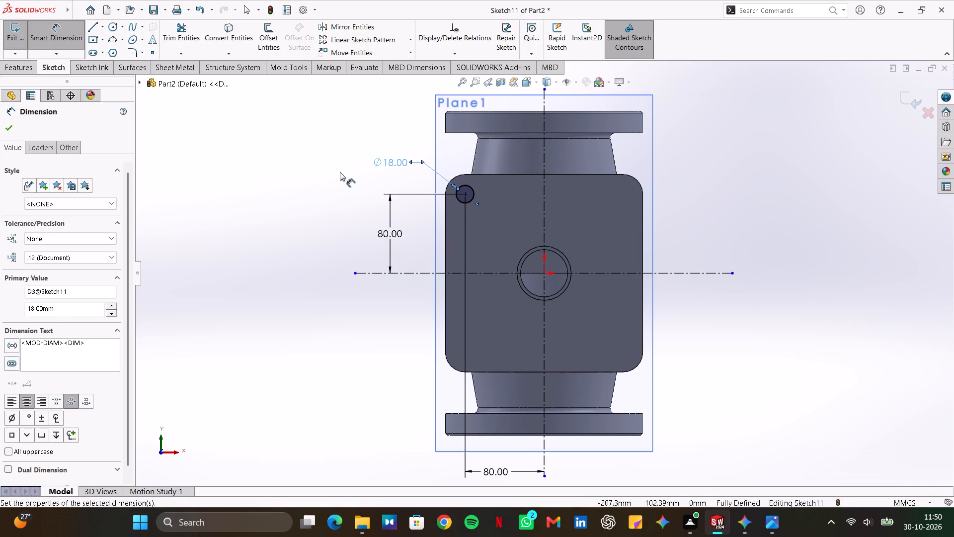
pyautogui.click(340, 172)
pyautogui.press('Escape')
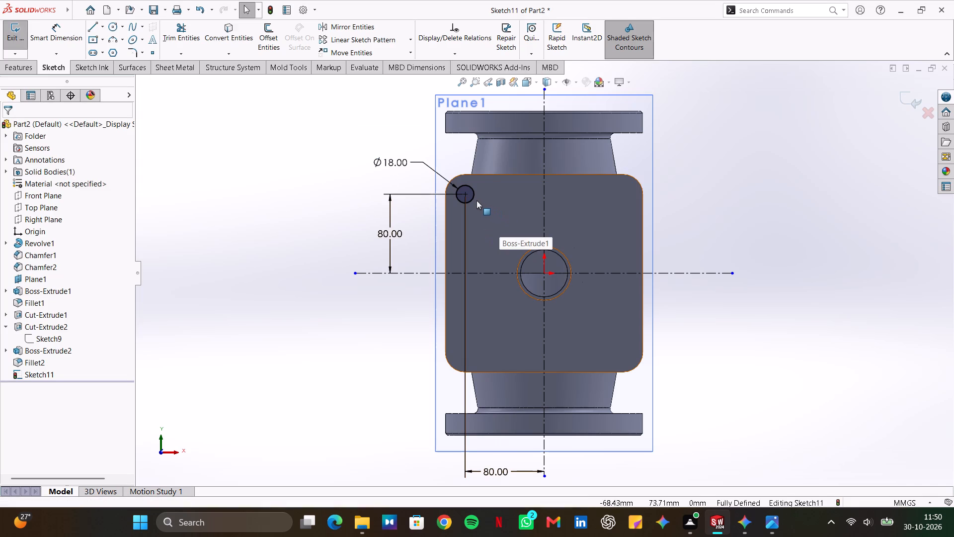
pyautogui.press('Escape')
pyautogui.press('Escape')
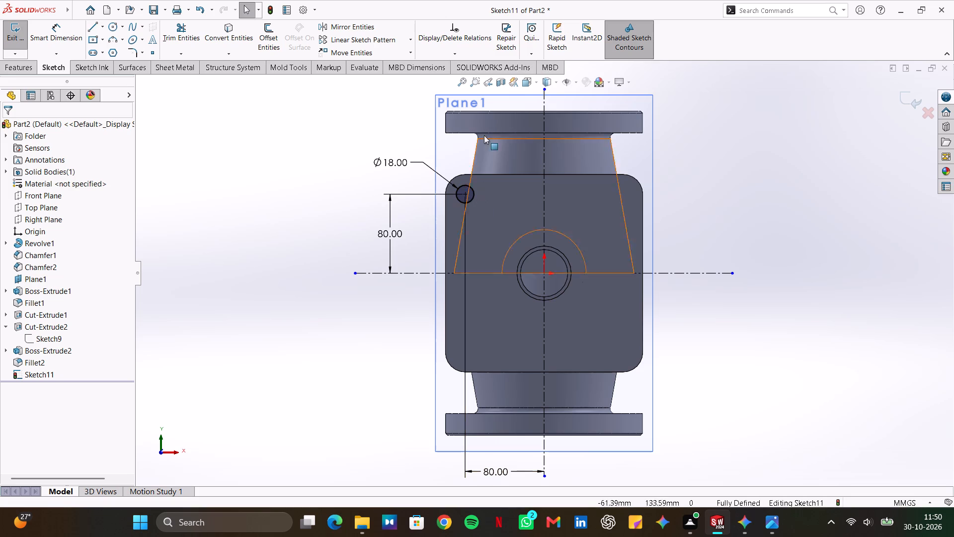
# Mirror the 18 mm circle about the vertical centerline to the plate's upper-right corner.
pyautogui.click(345, 25)
pyautogui.click(475, 194)
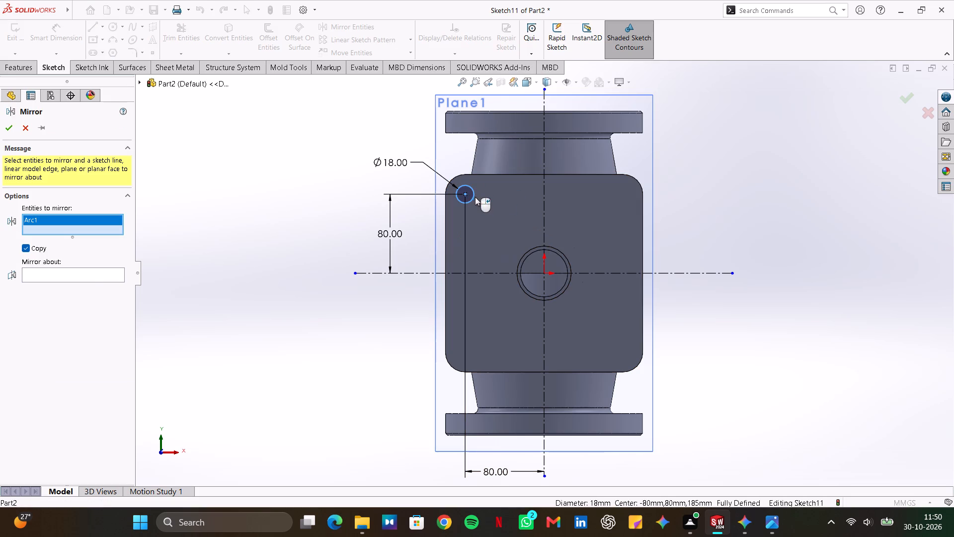
pyautogui.click(88, 275)
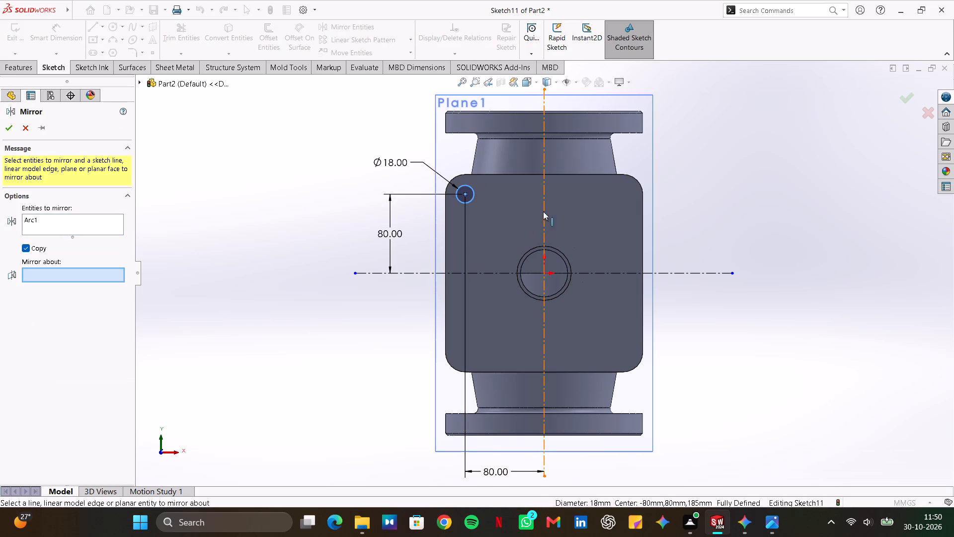
pyautogui.click(545, 209)
pyautogui.click(9, 127)
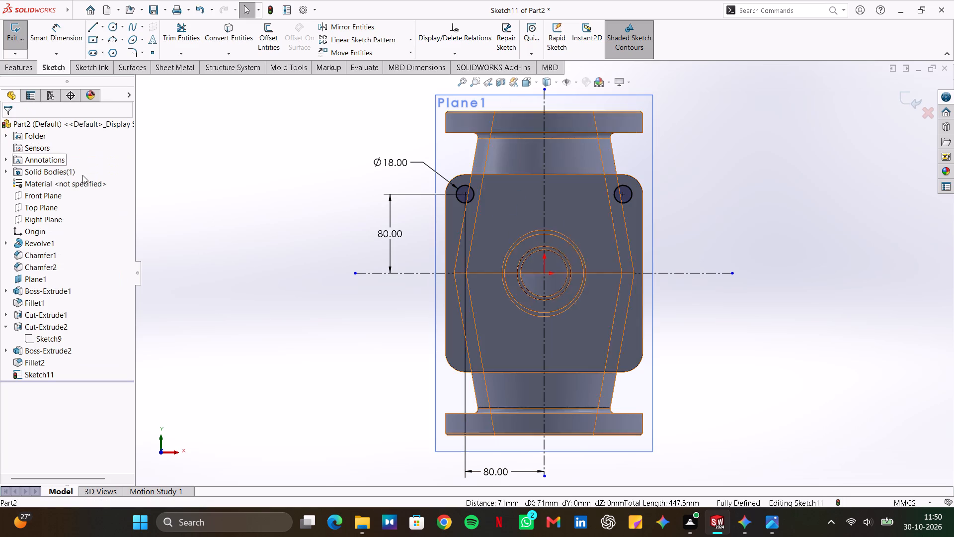
# Mirror both upper circles about the horizontal centerline to the plate's two lower corners.
pyautogui.click(340, 27)
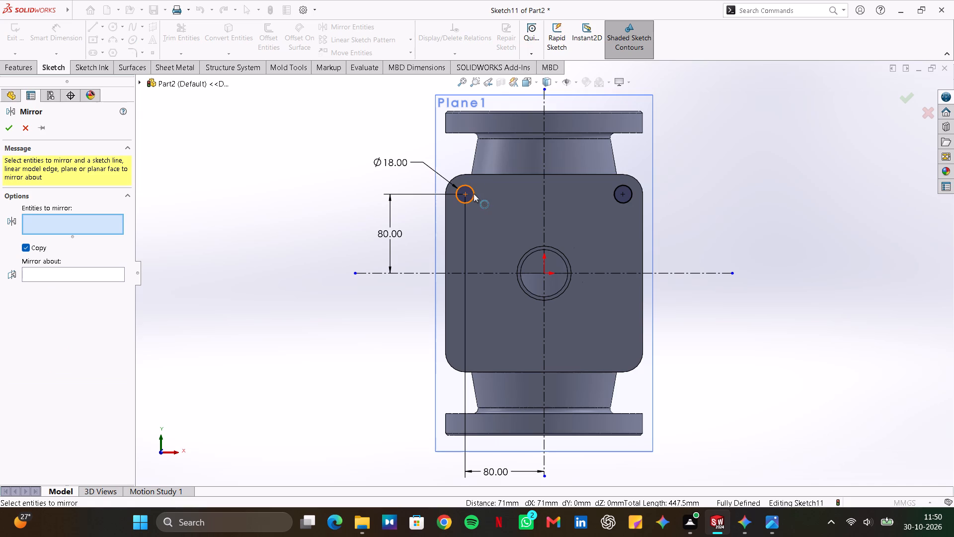
pyautogui.click(474, 193)
pyautogui.click(630, 200)
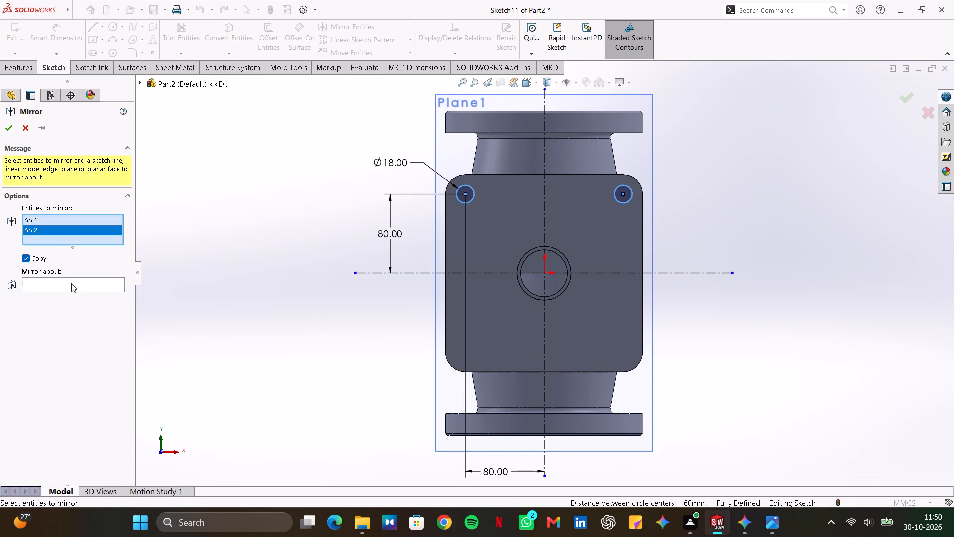
pyautogui.click(74, 291)
pyautogui.click(105, 284)
pyautogui.click(410, 271)
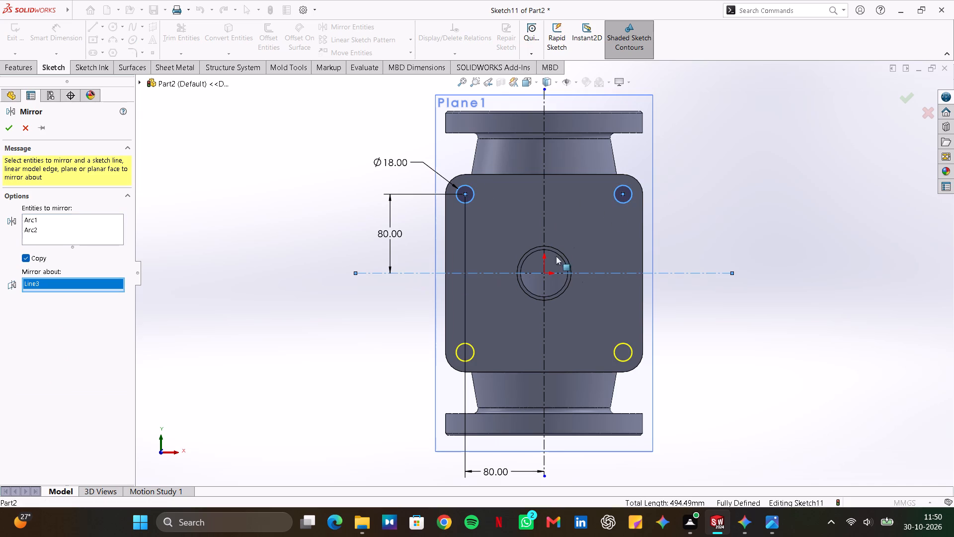
pyautogui.click(14, 130)
pyautogui.click(860, 190)
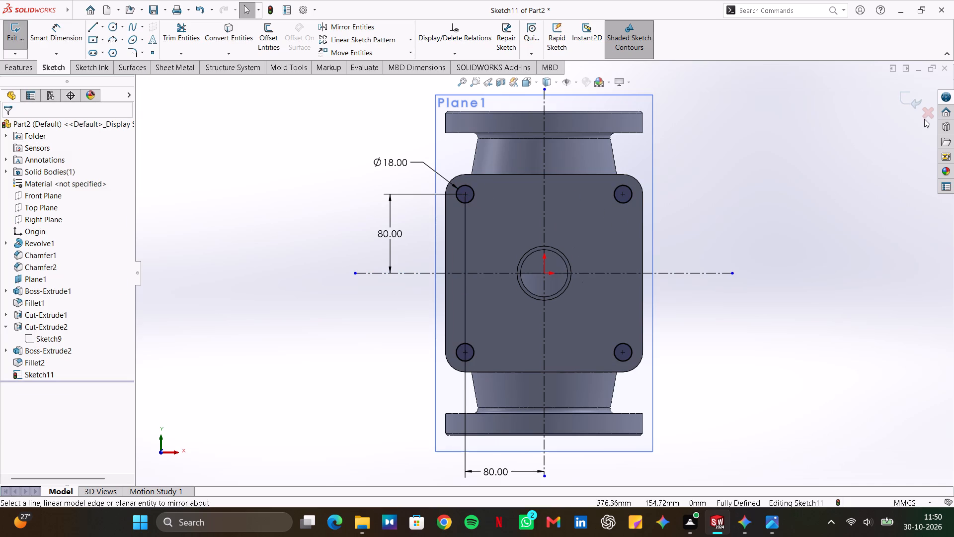
# Finish the sketch of the four corner circles on the square flange.
pyautogui.click(908, 105)
pyautogui.moveTo(811, 191); pyautogui.dragTo(754, 257, button='middle')
pyautogui.moveTo(811, 191); pyautogui.dragTo(754, 257)
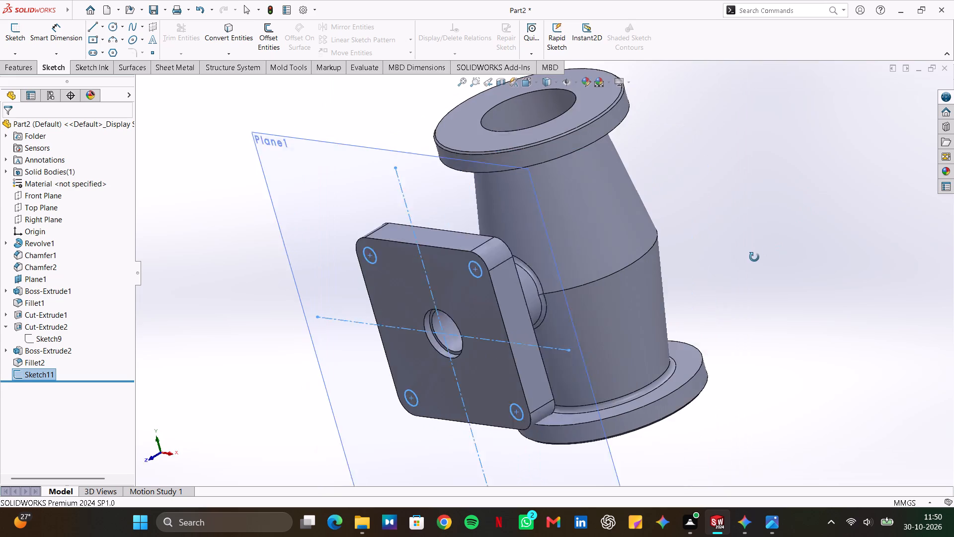
pyautogui.moveTo(754, 257); pyautogui.dragTo(738, 262)
pyautogui.moveTo(754, 257); pyautogui.dragTo(737, 262, button='middle')
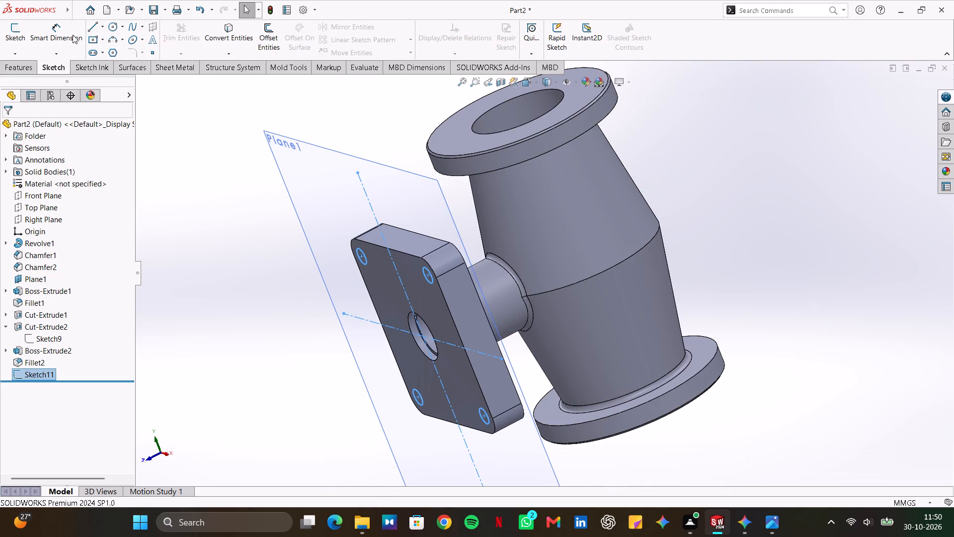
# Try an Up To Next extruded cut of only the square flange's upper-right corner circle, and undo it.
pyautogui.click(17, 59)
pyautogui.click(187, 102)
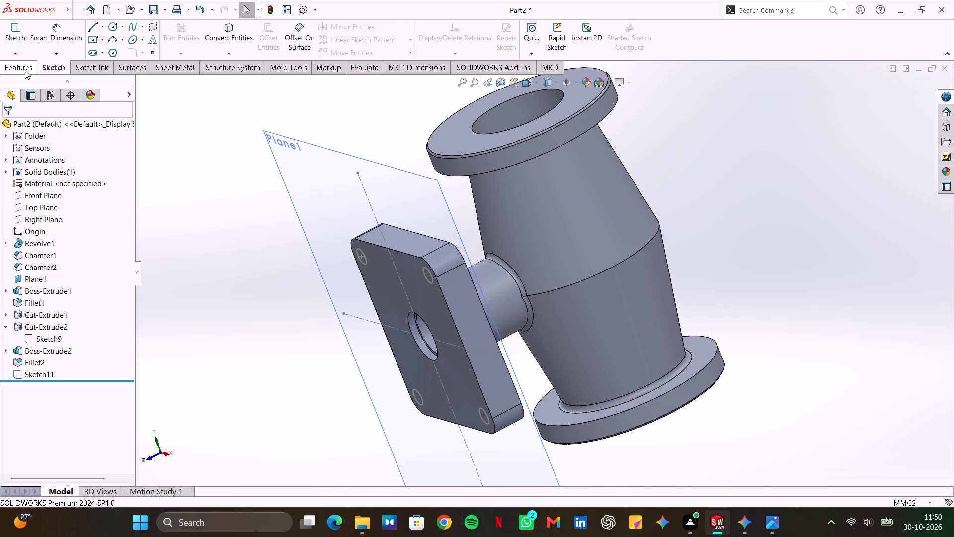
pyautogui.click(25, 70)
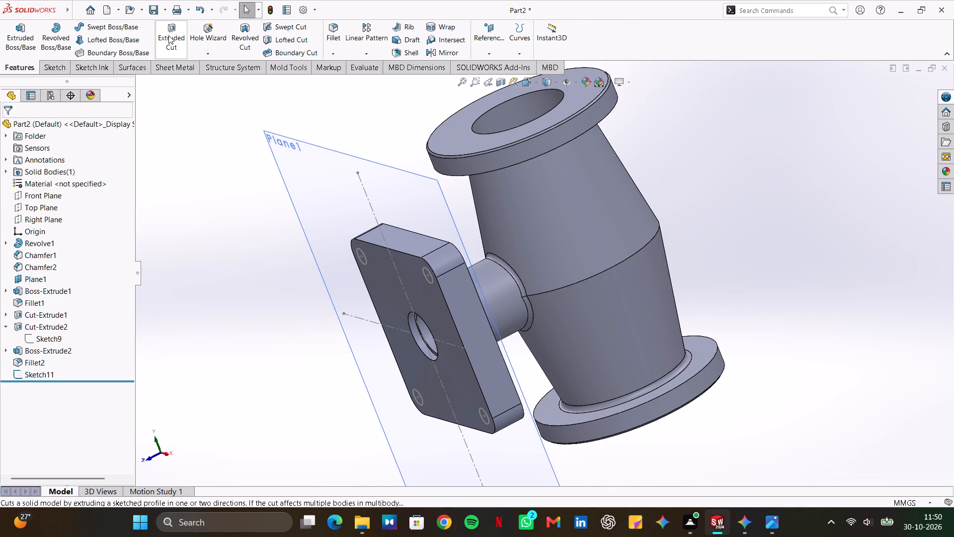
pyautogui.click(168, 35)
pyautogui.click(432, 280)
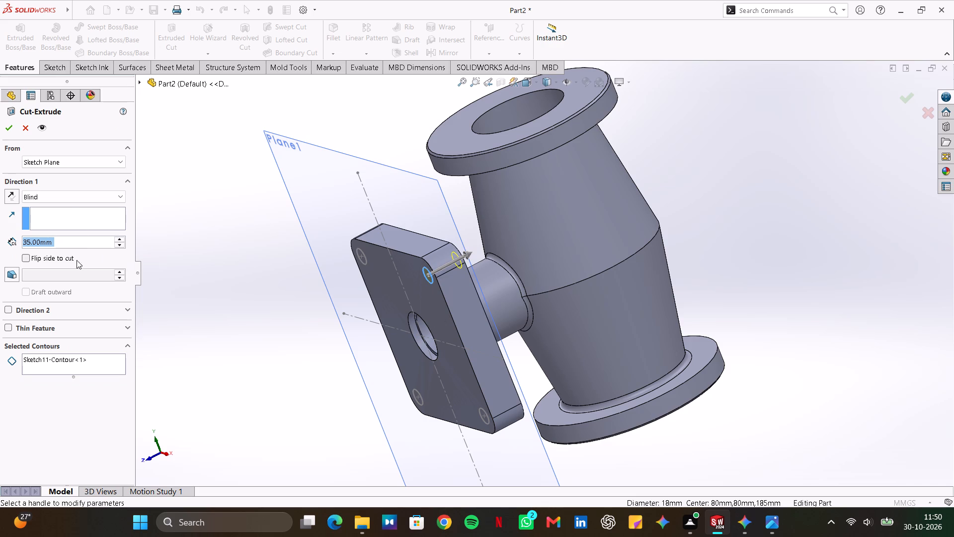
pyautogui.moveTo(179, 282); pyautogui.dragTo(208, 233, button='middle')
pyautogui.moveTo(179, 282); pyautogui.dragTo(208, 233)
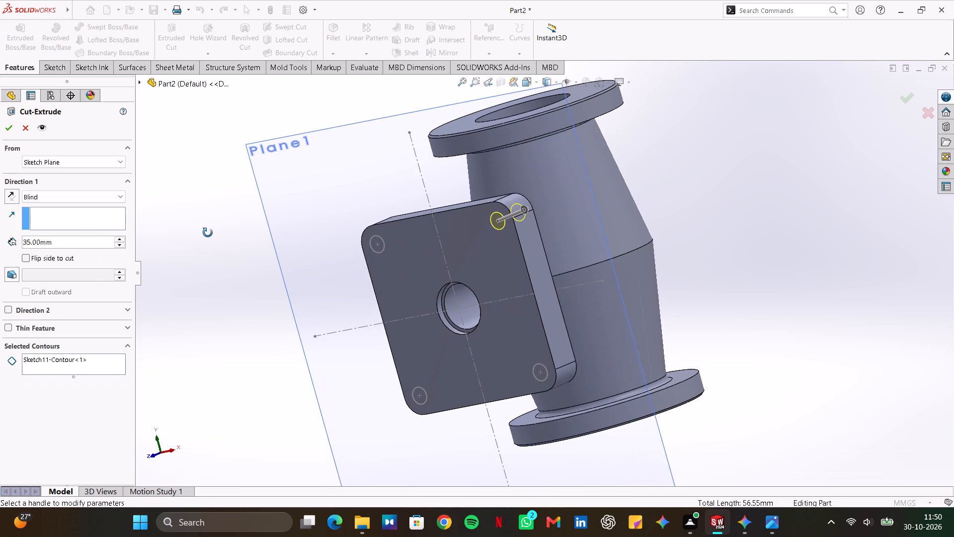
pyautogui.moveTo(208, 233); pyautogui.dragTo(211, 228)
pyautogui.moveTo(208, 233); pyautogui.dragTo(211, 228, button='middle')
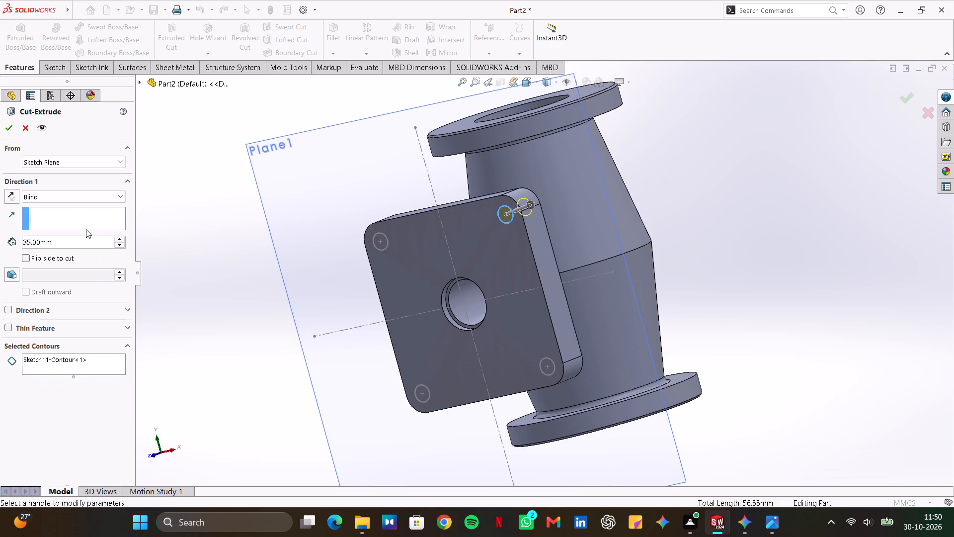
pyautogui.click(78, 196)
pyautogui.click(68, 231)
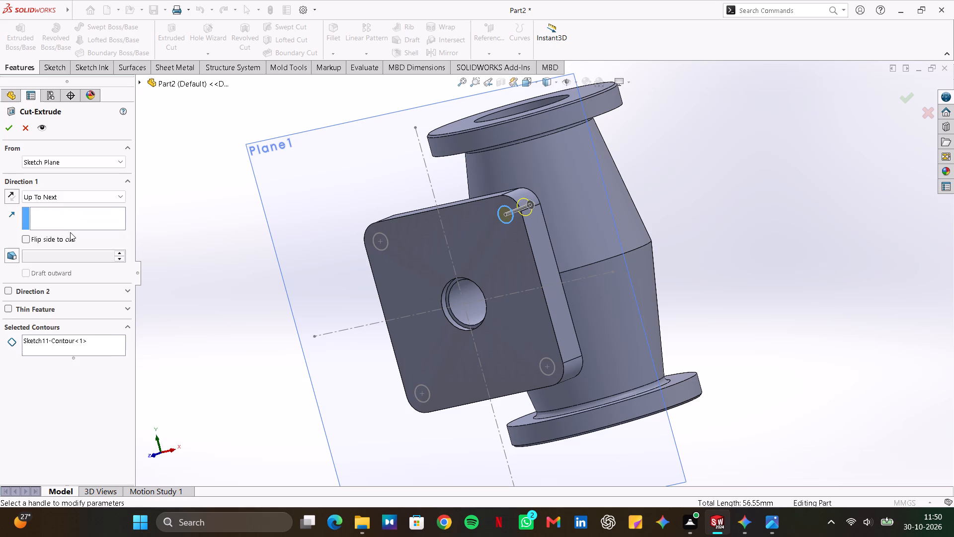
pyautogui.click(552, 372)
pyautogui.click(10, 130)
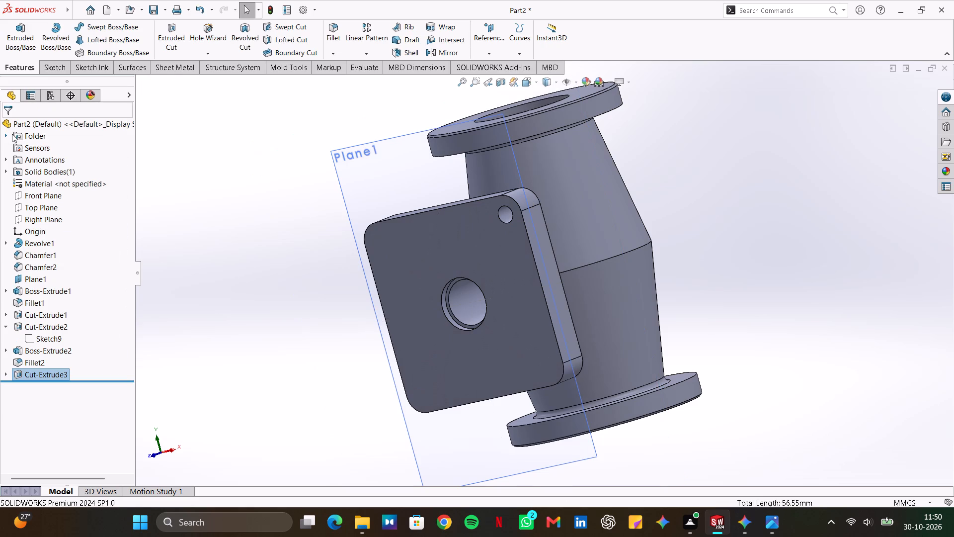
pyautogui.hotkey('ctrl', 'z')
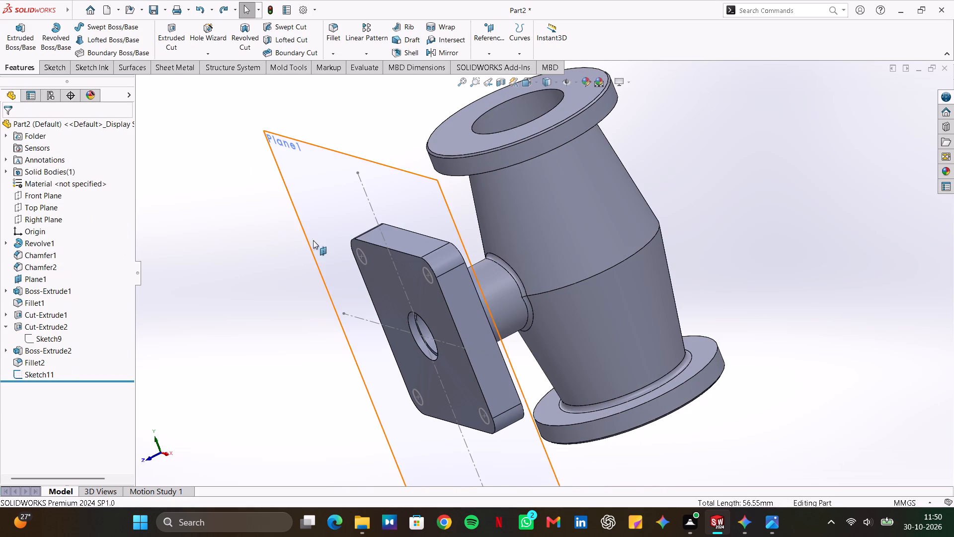
# Cut all four 18 mm corner circles through the square flange as an extruded cut with the Up To Next end condition.
pyautogui.click(366, 260)
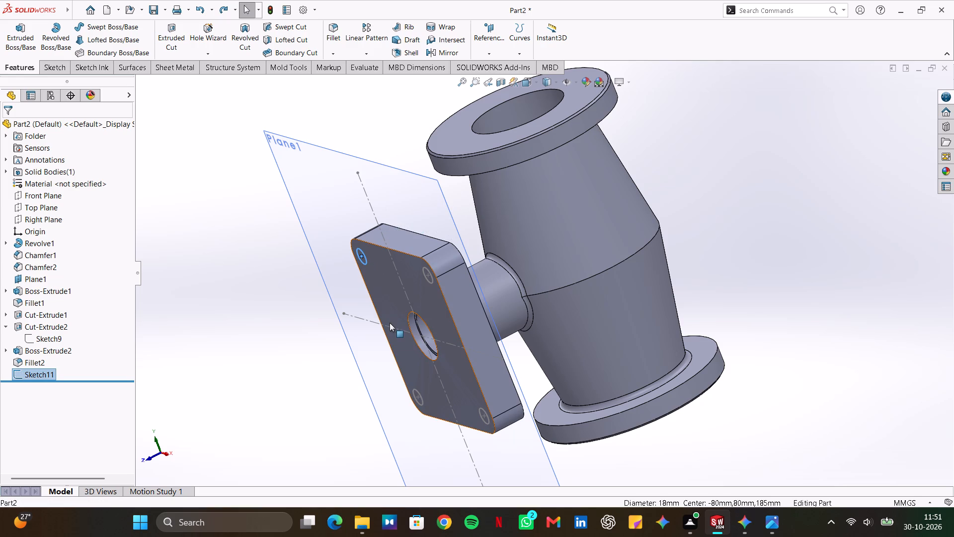
pyautogui.click(46, 377)
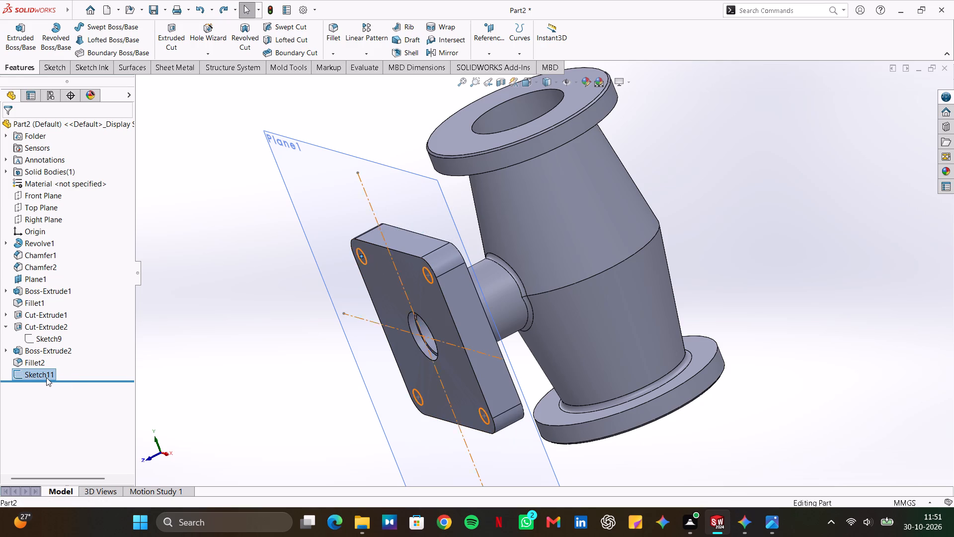
pyautogui.click(159, 37)
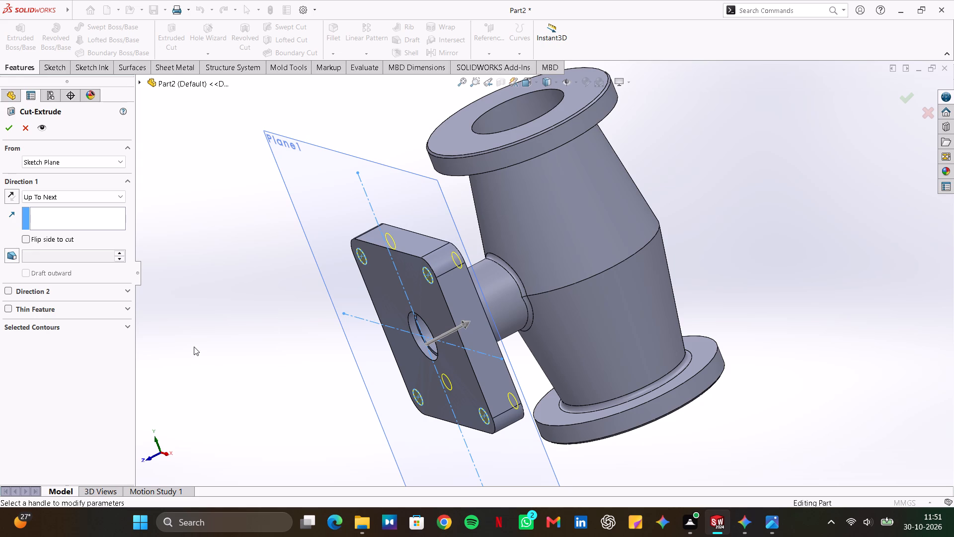
pyautogui.moveTo(194, 347); pyautogui.dragTo(315, 264, button='middle')
pyautogui.moveTo(194, 347); pyautogui.dragTo(315, 264)
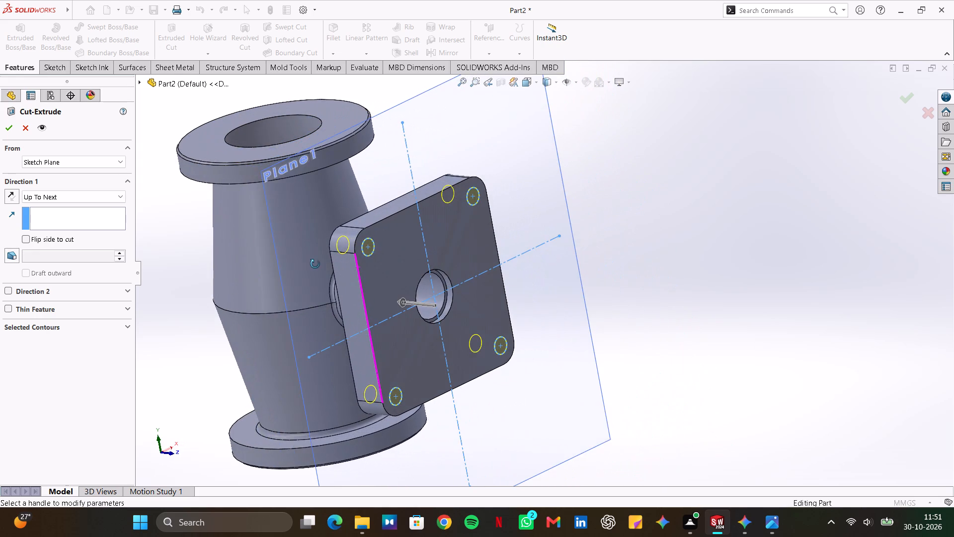
pyautogui.moveTo(315, 264); pyautogui.dragTo(304, 274, button='middle')
pyautogui.moveTo(315, 264); pyautogui.dragTo(304, 274)
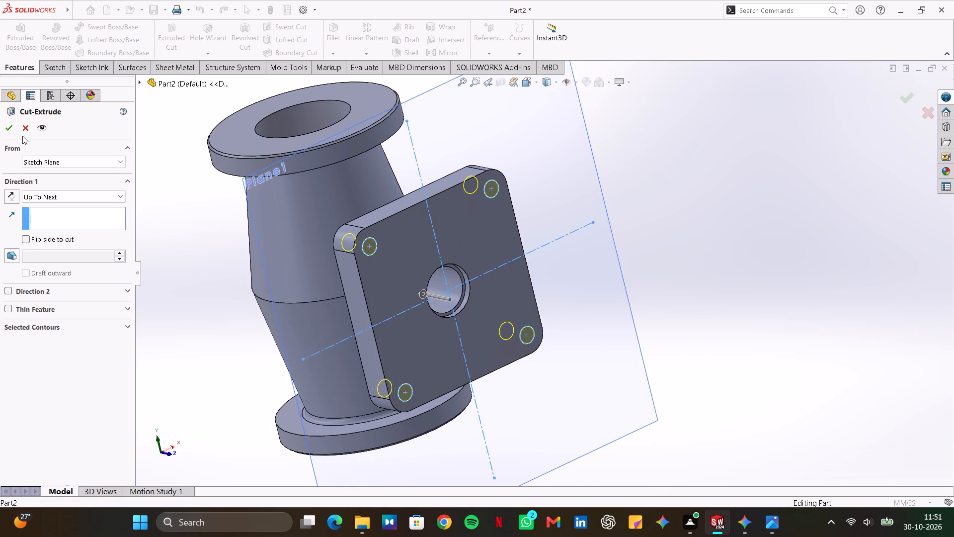
pyautogui.click(9, 128)
# Examine the square flange's corner holes and the whole part from several directions.
pyautogui.moveTo(648, 217); pyautogui.dragTo(650, 281, button='middle')
pyautogui.moveTo(648, 218); pyautogui.dragTo(650, 281)
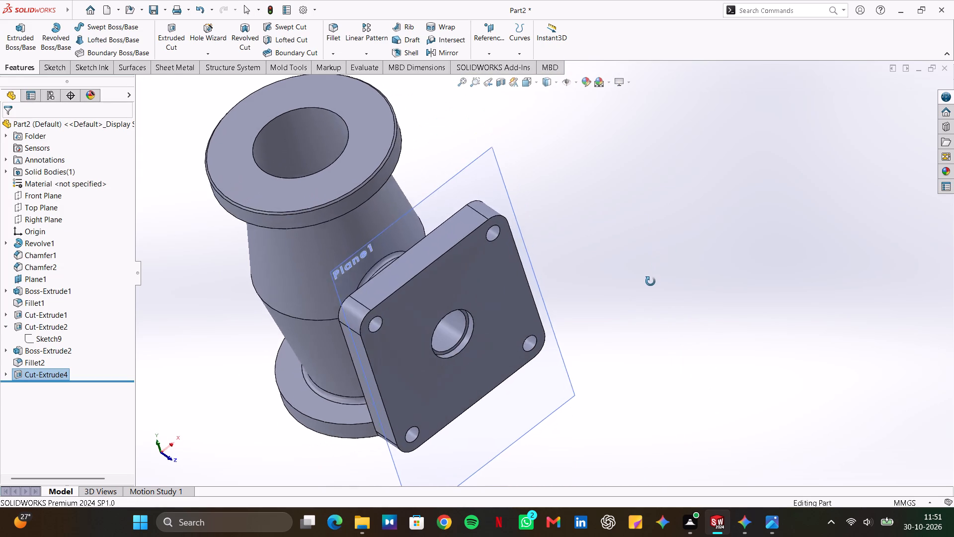
pyautogui.moveTo(650, 281); pyautogui.dragTo(578, 328, button='middle')
pyautogui.moveTo(650, 281); pyautogui.dragTo(578, 328)
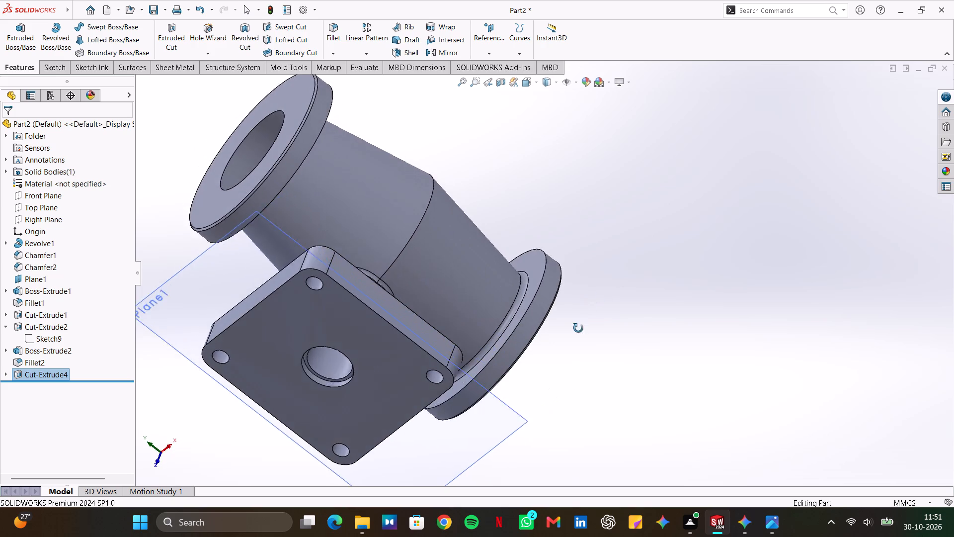
pyautogui.moveTo(578, 328); pyautogui.dragTo(550, 330, button='middle')
pyautogui.moveTo(578, 328); pyautogui.dragTo(550, 330)
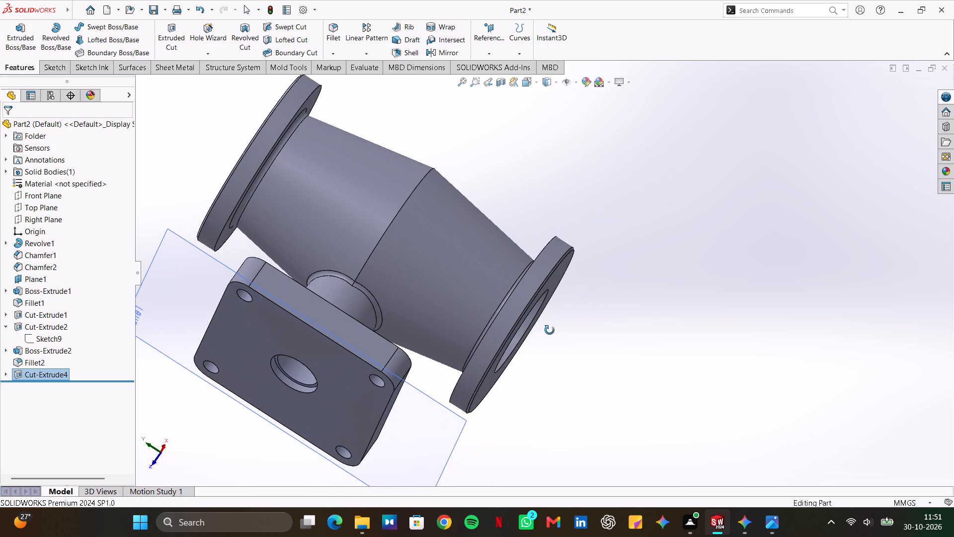
pyautogui.moveTo(550, 330); pyautogui.dragTo(550, 330, button='middle')
pyautogui.moveTo(550, 330); pyautogui.dragTo(550, 330)
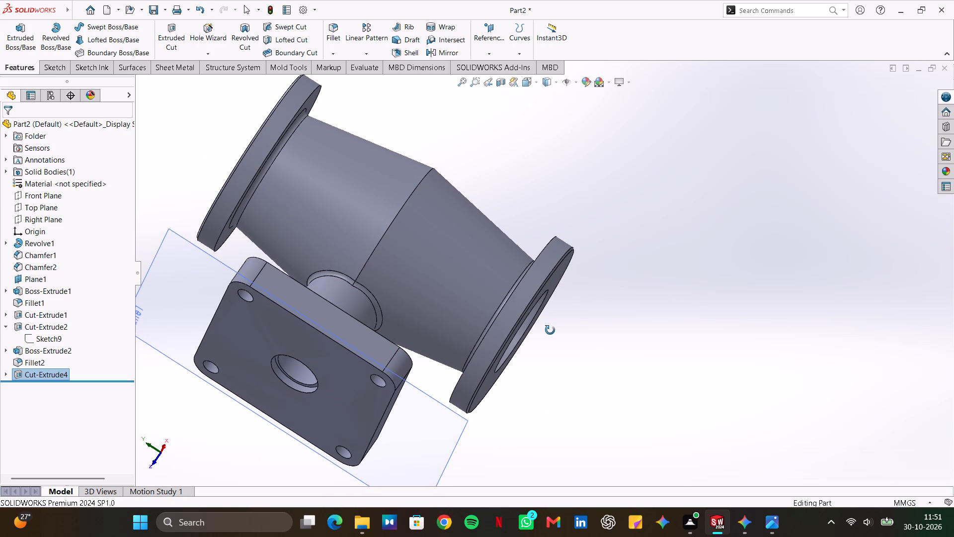
pyautogui.moveTo(550, 330); pyautogui.dragTo(585, 317, button='middle')
pyautogui.moveTo(550, 330); pyautogui.dragTo(585, 317)
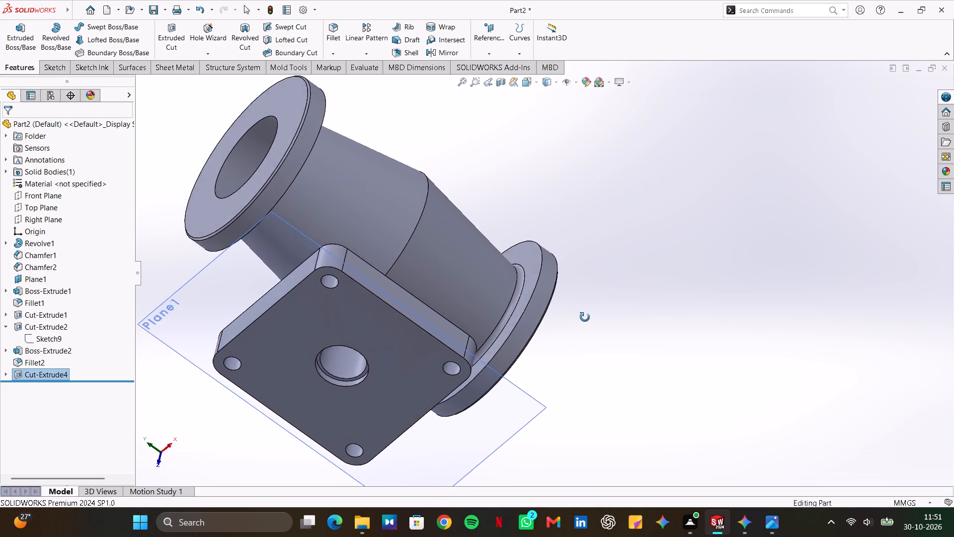
pyautogui.moveTo(585, 317); pyautogui.dragTo(631, 310, button='middle')
pyautogui.moveTo(585, 317); pyautogui.dragTo(631, 310)
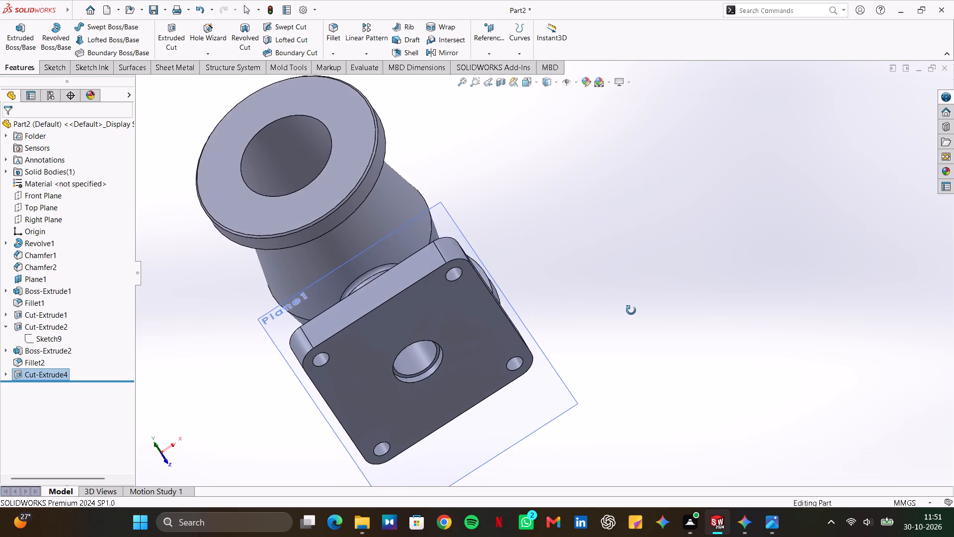
pyautogui.moveTo(631, 310); pyautogui.dragTo(494, 419, button='middle')
pyautogui.moveTo(631, 310); pyautogui.dragTo(494, 419)
pyautogui.scroll(1, 633, 307)
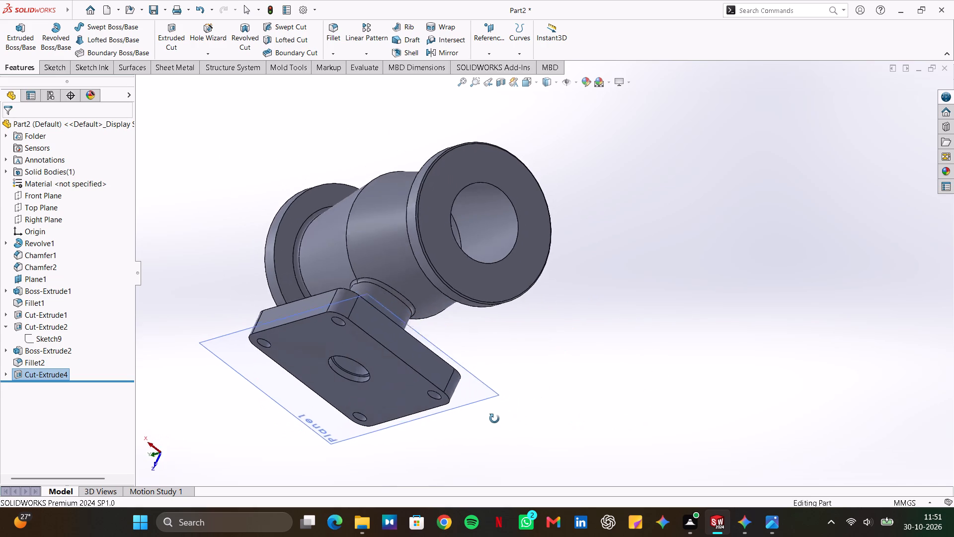
pyautogui.moveTo(494, 419); pyautogui.dragTo(404, 283, button='middle')
pyautogui.moveTo(494, 419); pyautogui.dragTo(404, 283)
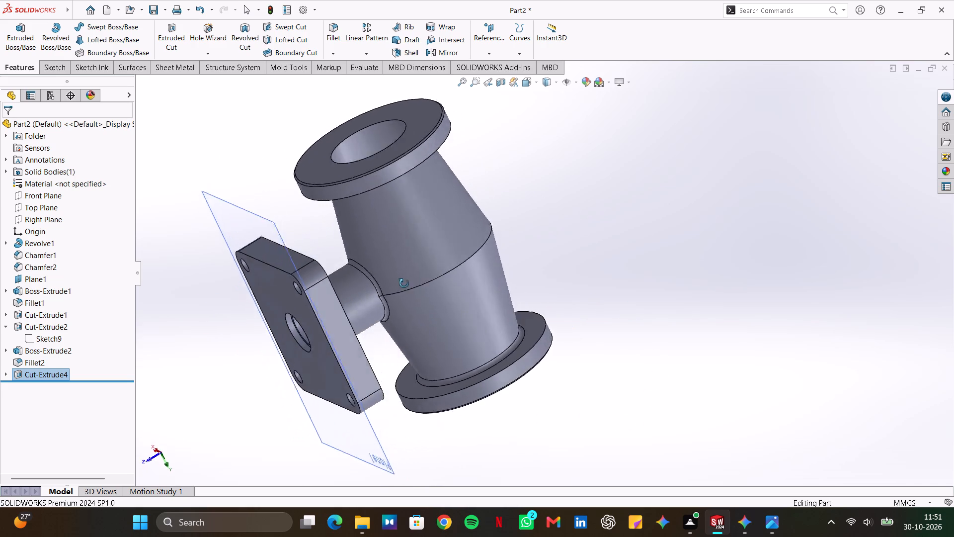
pyautogui.moveTo(404, 283); pyautogui.dragTo(355, 416)
pyautogui.moveTo(404, 283); pyautogui.dragTo(355, 417, button='middle')
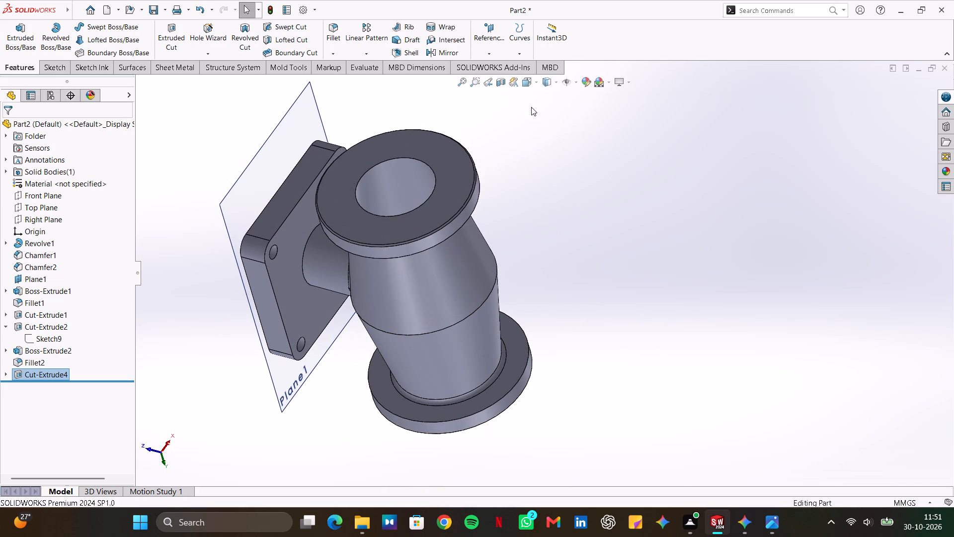
# Start a sketch on the round end flange's annular face and draw a circle of about 12 mm radius, centered about 74 mm directly above the origin.
pyautogui.click(63, 69)
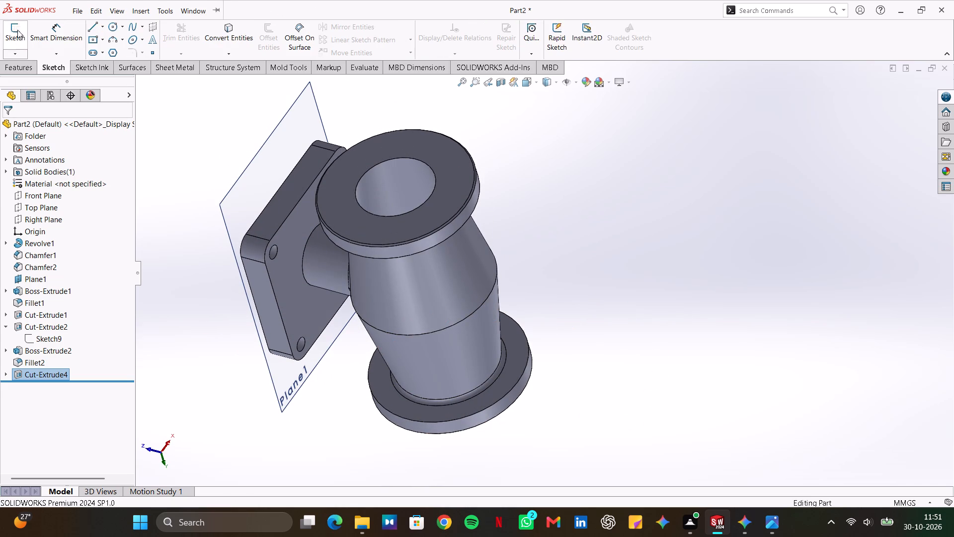
pyautogui.click(17, 28)
pyautogui.click(448, 186)
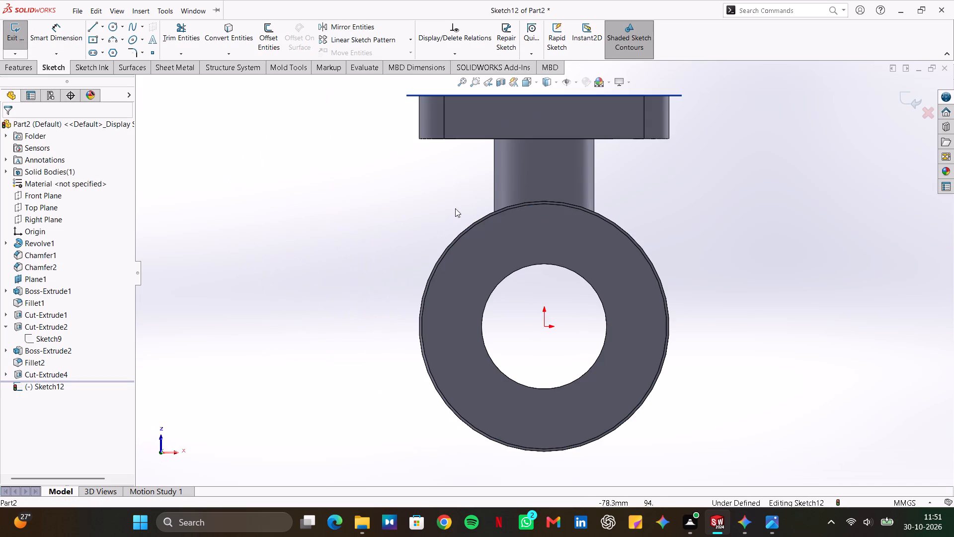
pyautogui.click(113, 28)
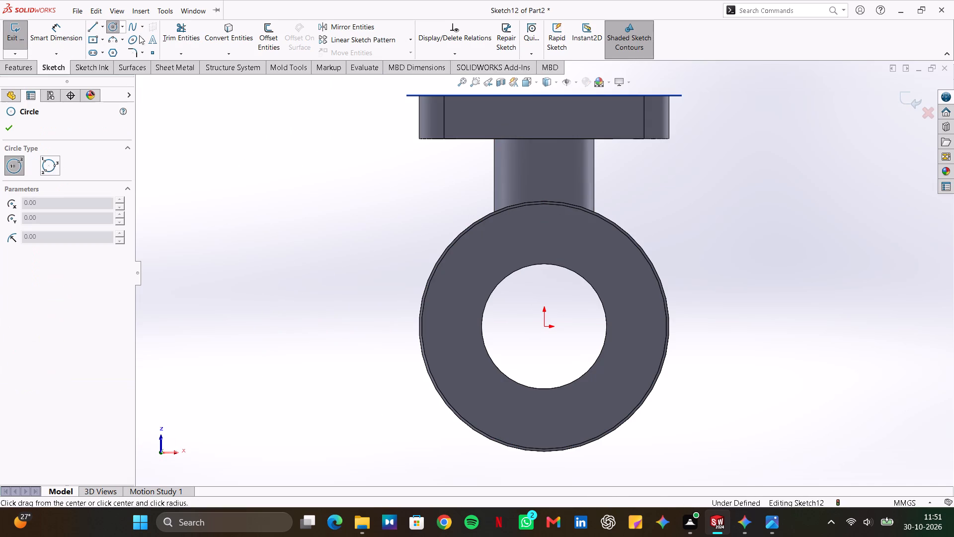
pyautogui.click(547, 234)
pyautogui.click(559, 231)
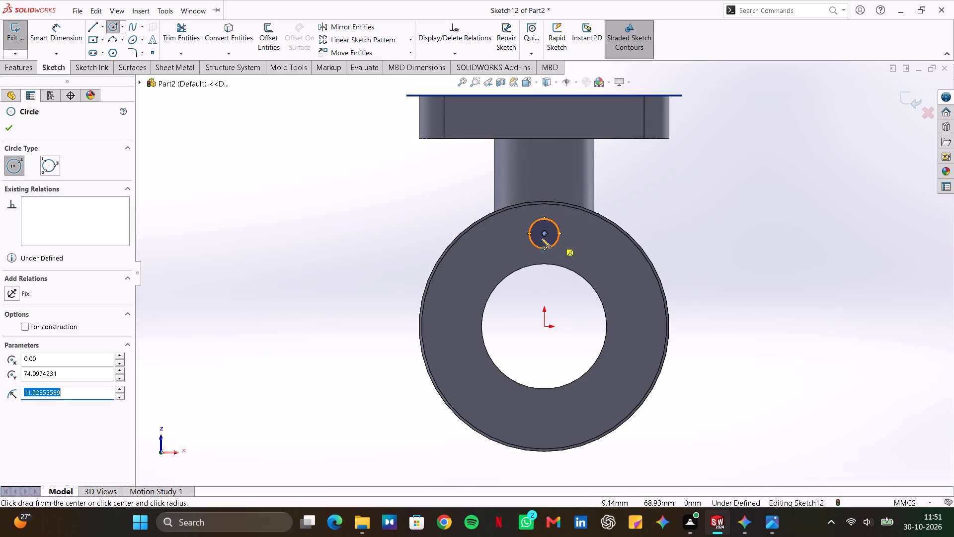
# Sketch a 180° centerpoint arc of about 79 mm radius around the origin, across the upper half of the round flange face.
pyautogui.click(122, 39)
pyautogui.click(141, 65)
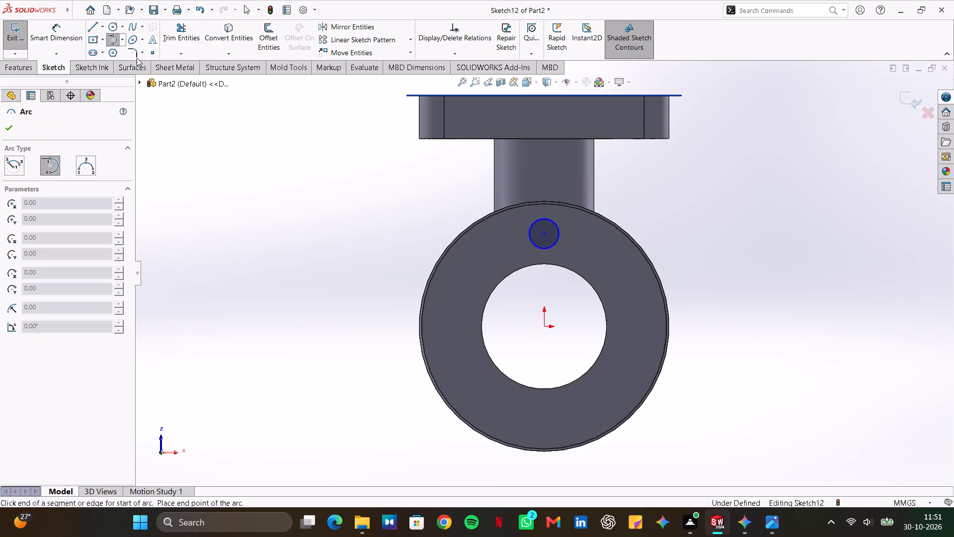
pyautogui.click(123, 37)
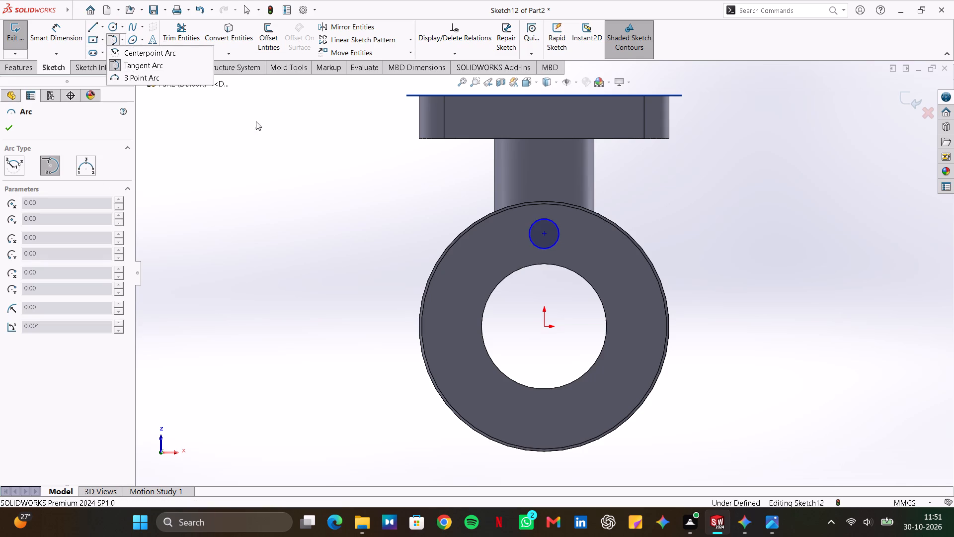
pyautogui.click(155, 49)
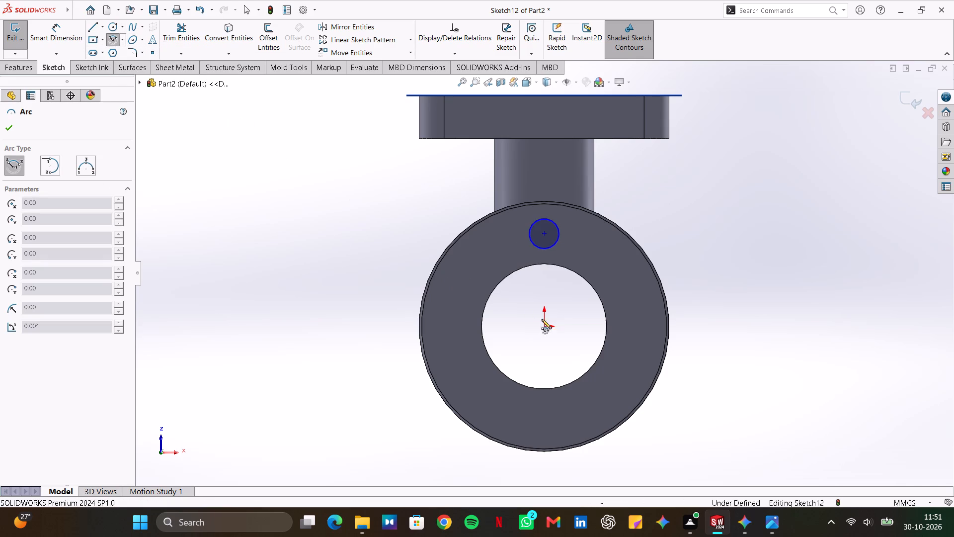
pyautogui.click(544, 327)
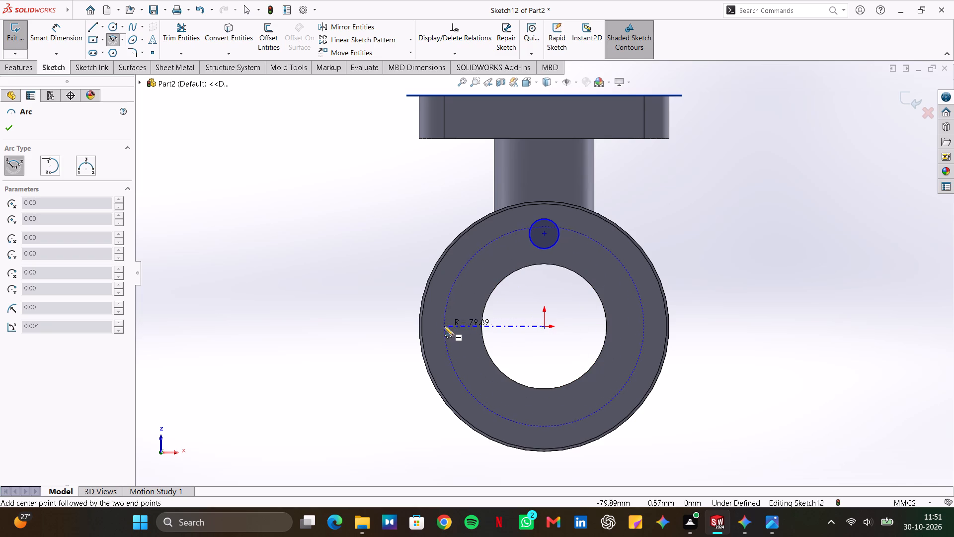
pyautogui.click(446, 330)
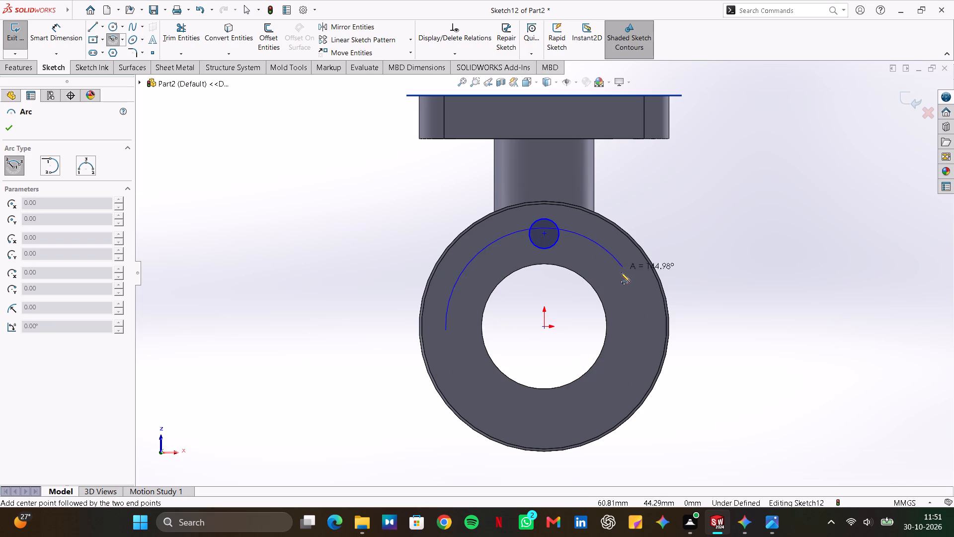
pyautogui.click(641, 324)
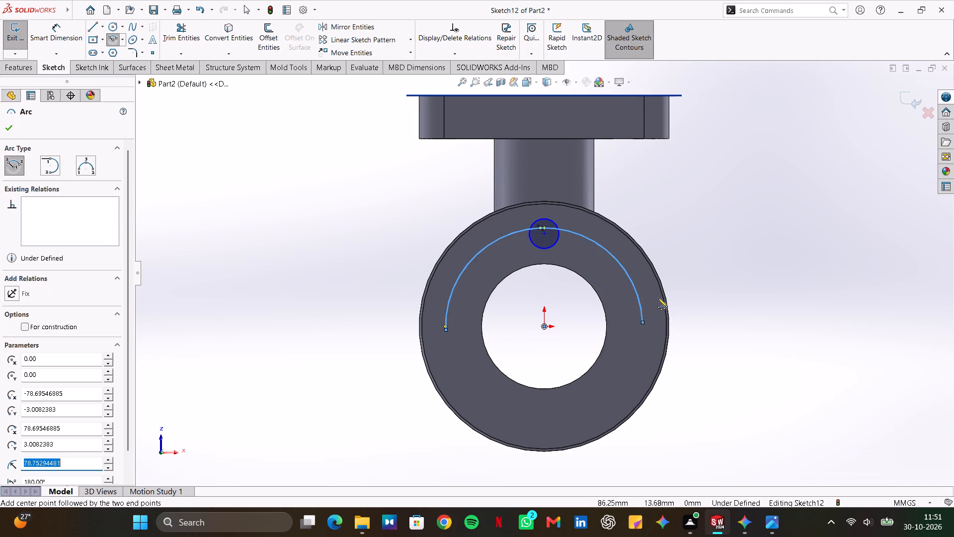
pyautogui.press('`')
pyautogui.press('Escape')
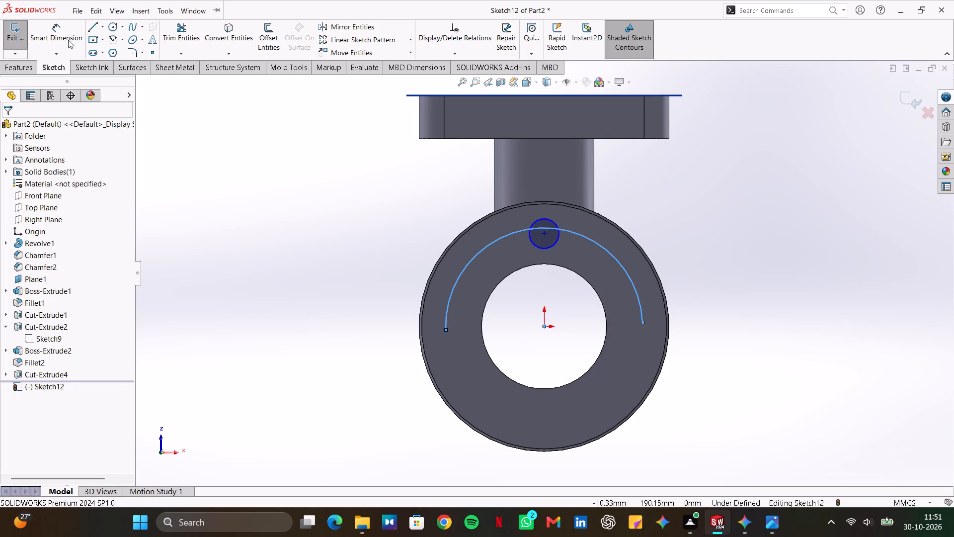
# Draw a vertical centerline about 309 mm long through the origin, spanning the whole round flange.
pyautogui.click(103, 28)
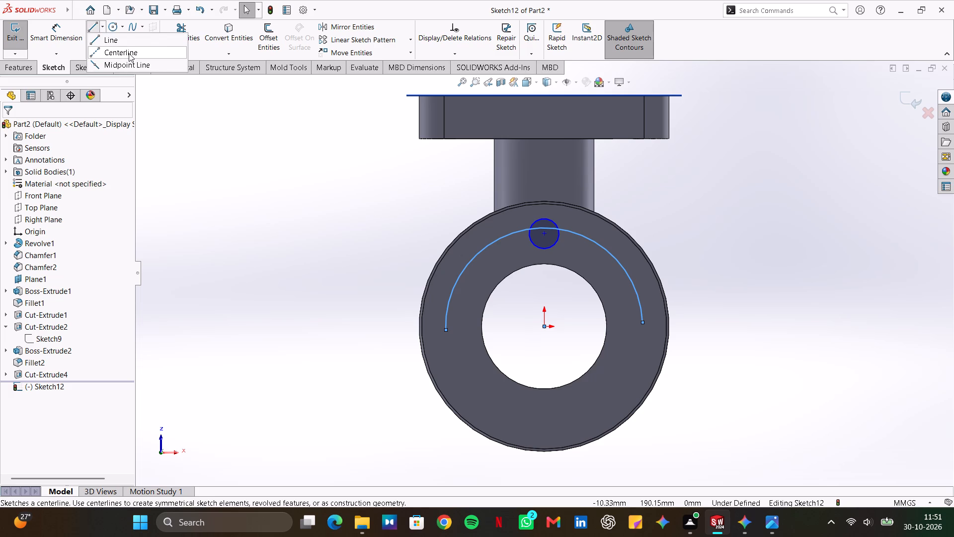
pyautogui.click(129, 53)
pyautogui.click(542, 89)
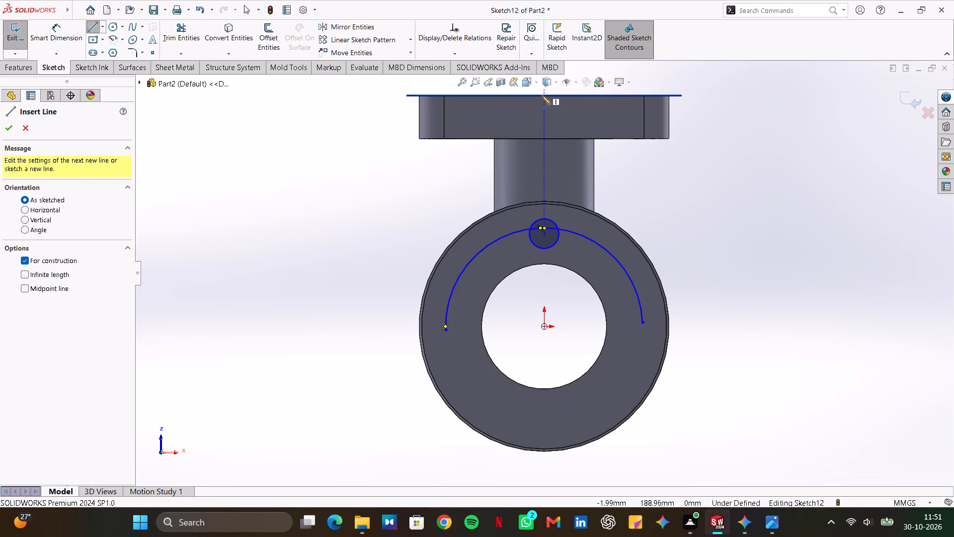
pyautogui.click(544, 478)
pyautogui.doubleClick(729, 423)
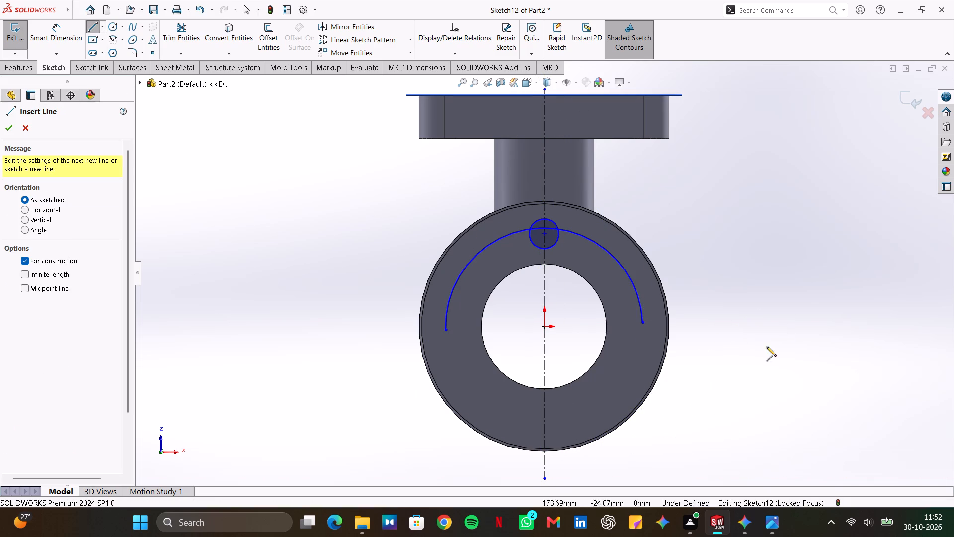
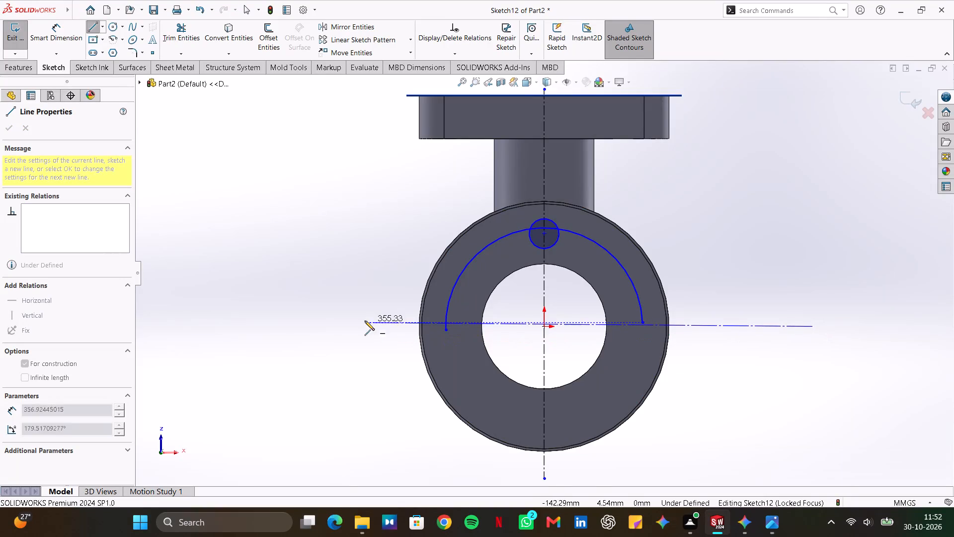
# Complete a horizontal centerline through the origin, extending past both sides of the round flange.
pyautogui.click(303, 327)
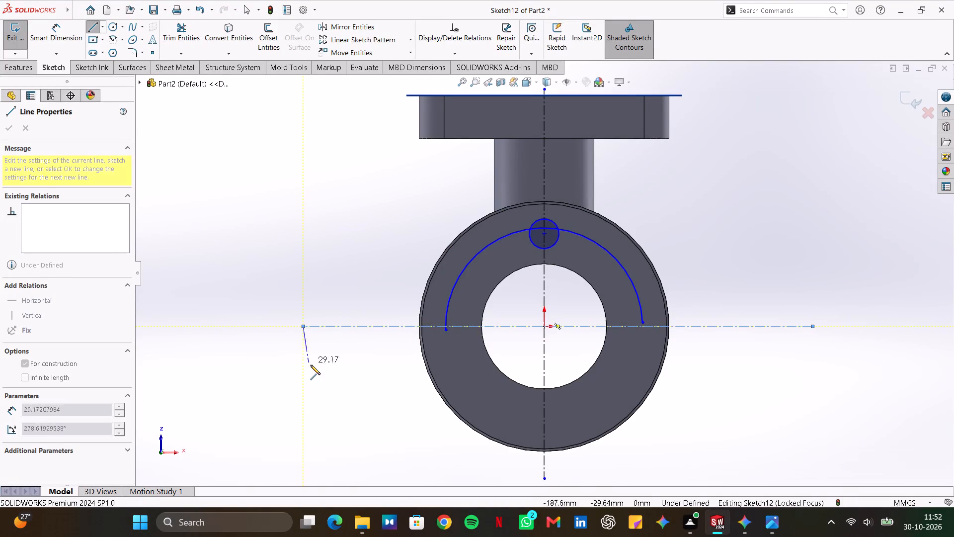
pyautogui.doubleClick(311, 365)
pyautogui.press('Escape')
pyautogui.press('Escape')
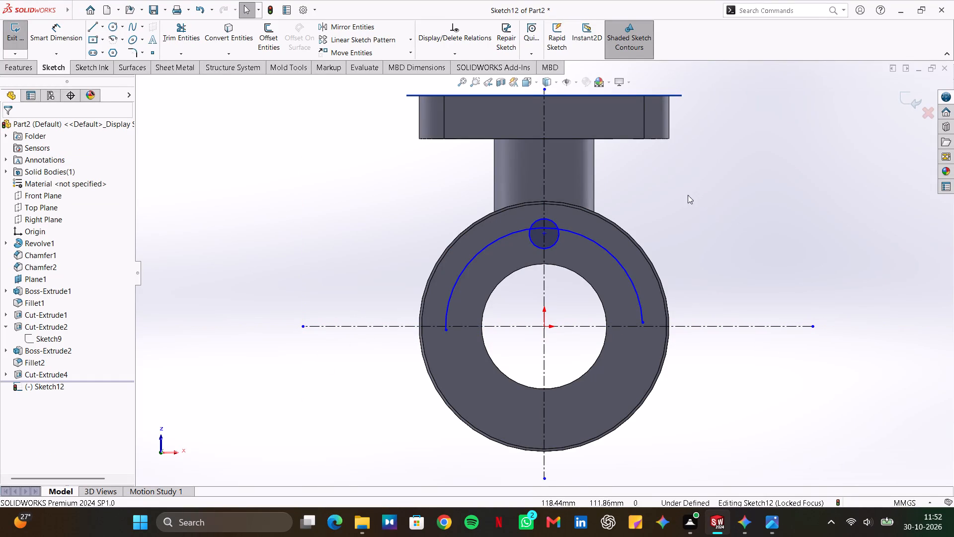
# Dimension the arc on the round flange face with an 80 mm radius and display the dimension as a diameter.
pyautogui.click(64, 33)
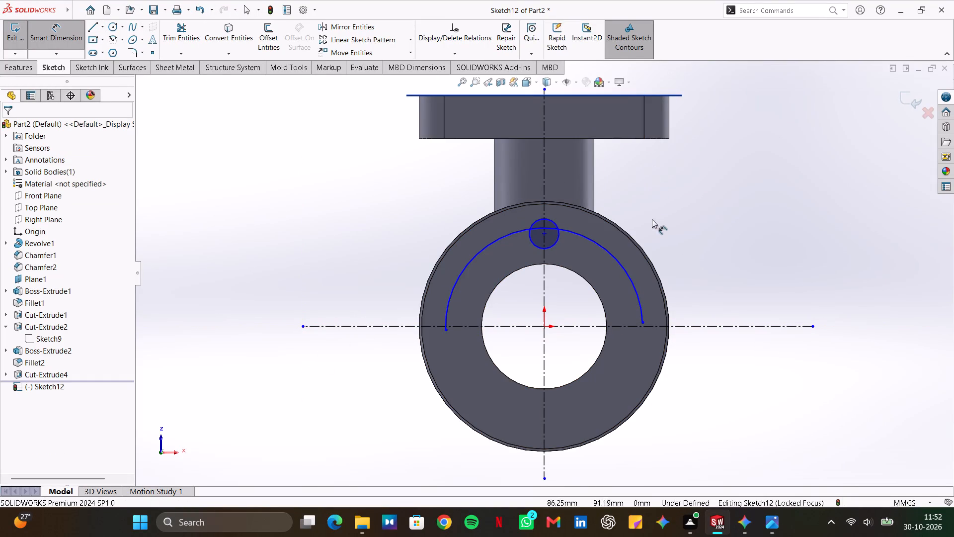
pyautogui.click(605, 249)
pyautogui.click(679, 209)
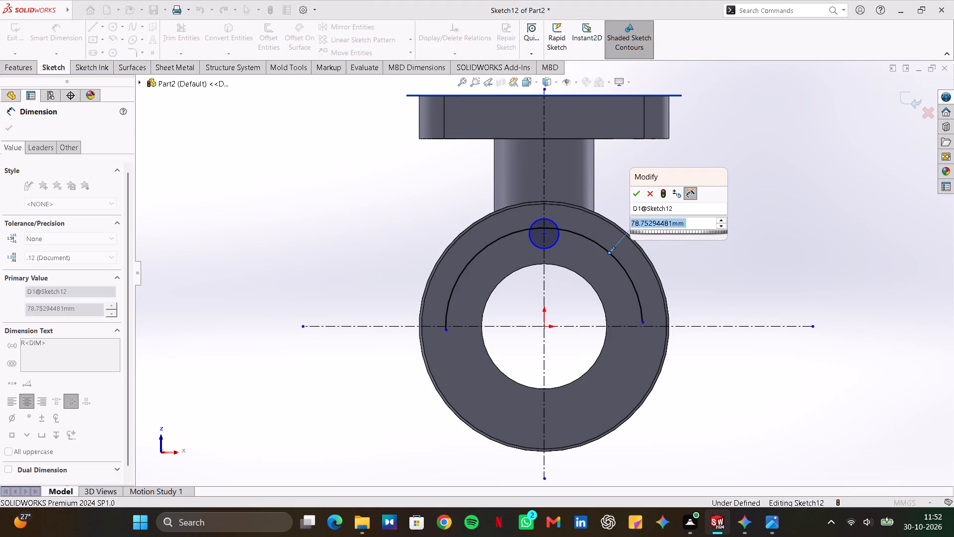
pyautogui.write('80')
pyautogui.press('Return')
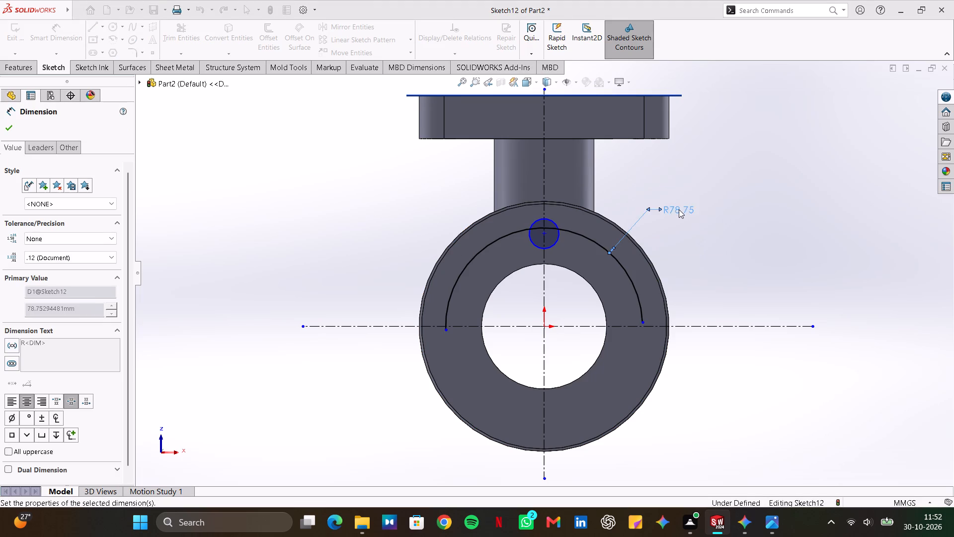
pyautogui.rightClick(680, 207)
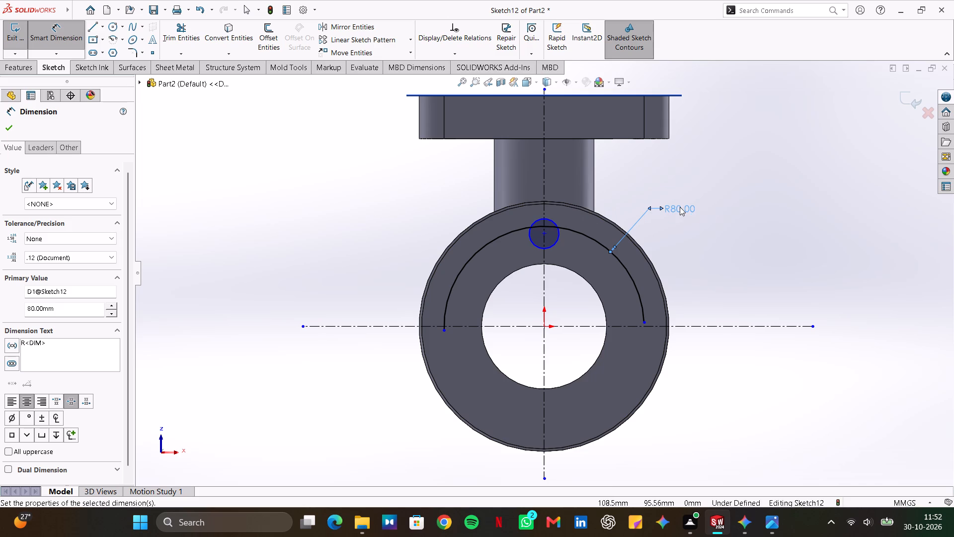
pyautogui.click(707, 178)
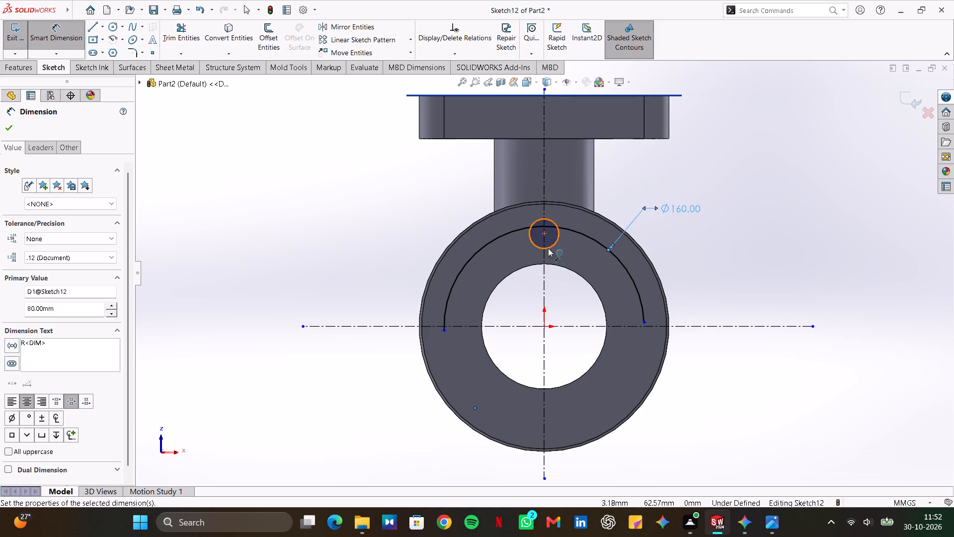
pyautogui.press('Escape')
# Convert the dimensioned arc on the round flange face to construction geometry.
pyautogui.click(489, 244)
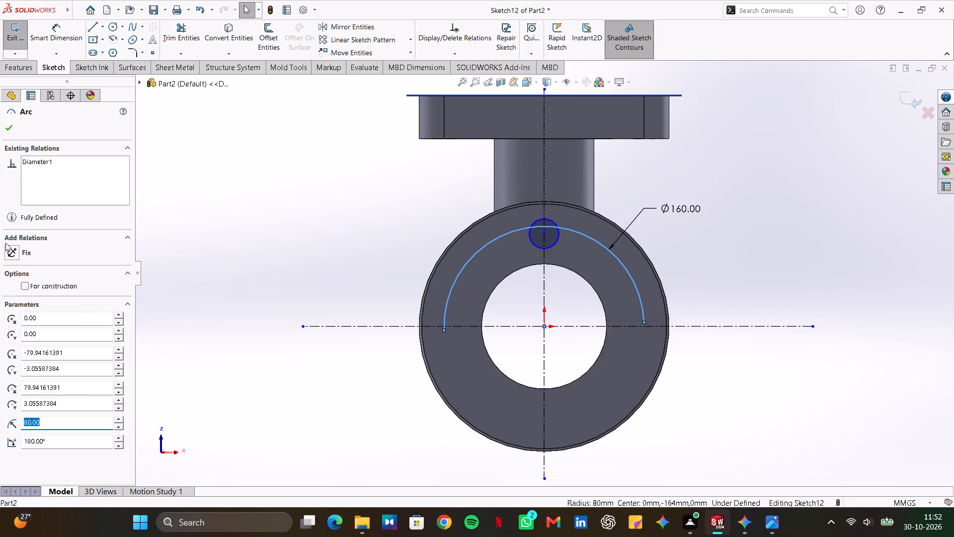
pyautogui.click(21, 283)
pyautogui.click(173, 223)
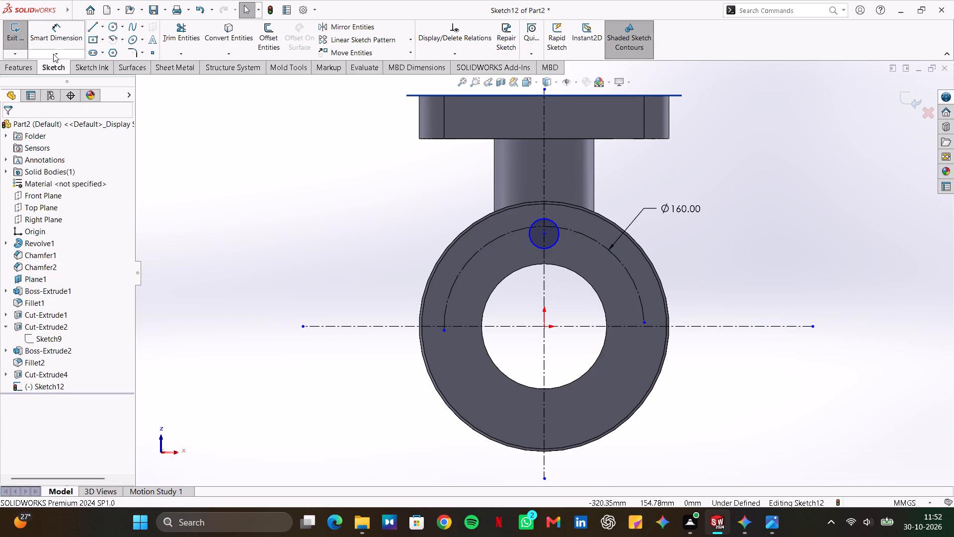
# Dimension the small circle above the flange bore to an 18 mm diameter.
pyautogui.click(60, 32)
pyautogui.click(559, 242)
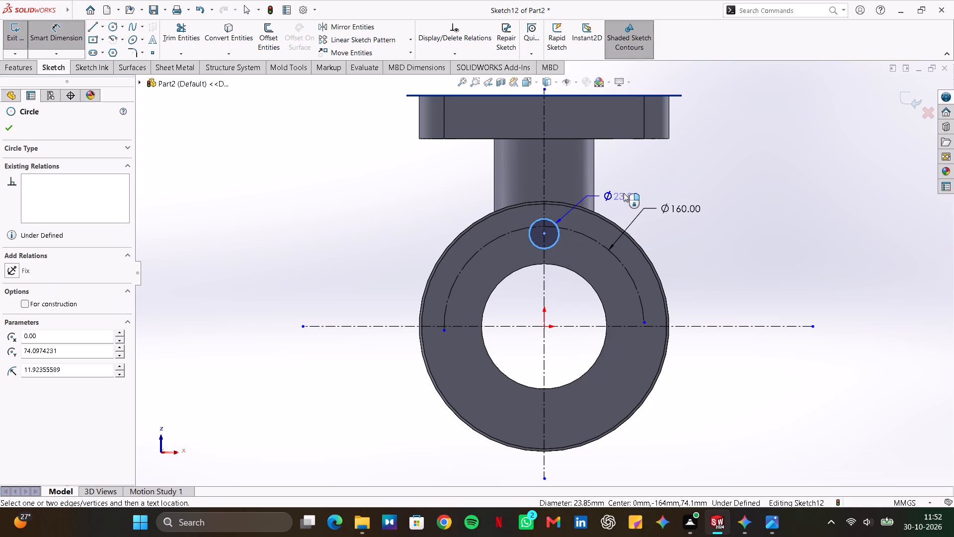
pyautogui.click(634, 183)
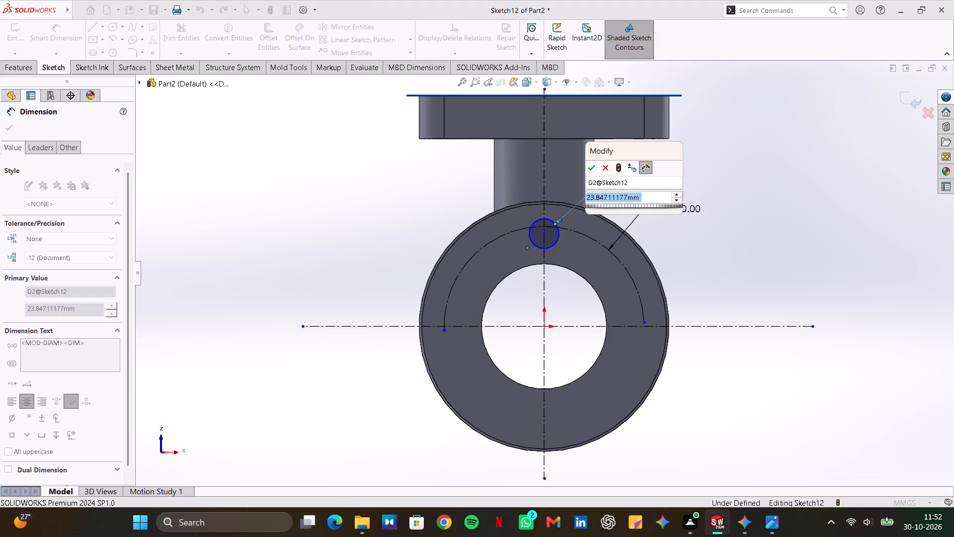
pyautogui.write('18')
pyautogui.press('Return')
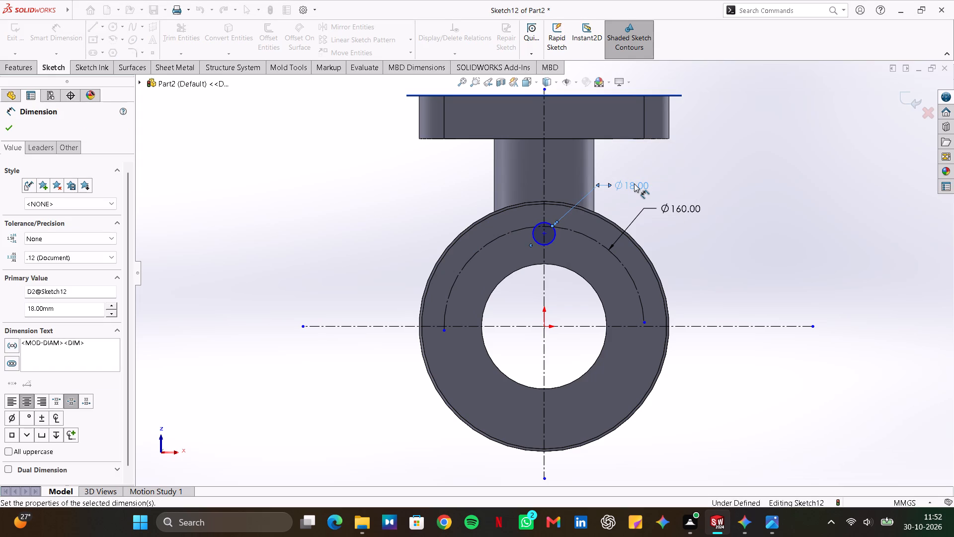
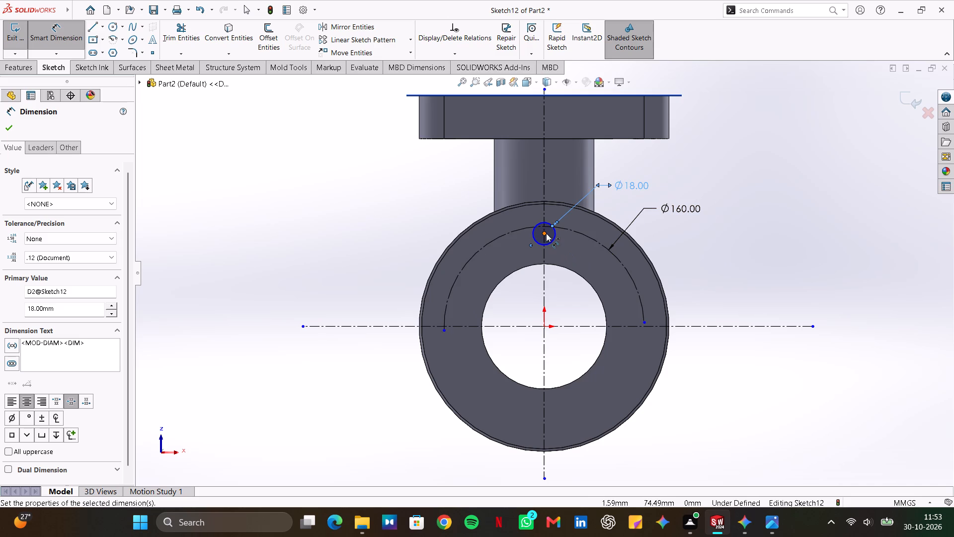
# Make the centre of the 18 mm circle coincident with the 160 mm diameter construction arc.
pyautogui.press('Escape')
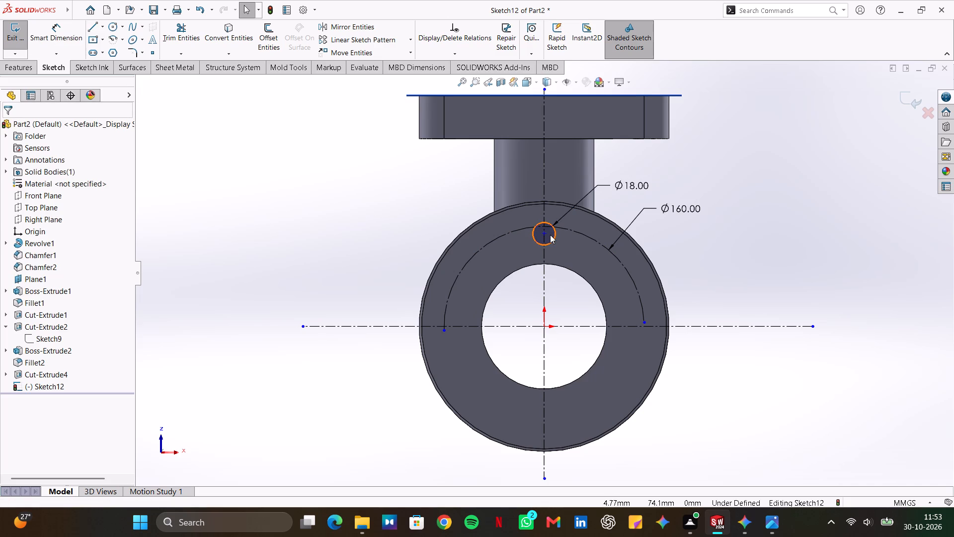
pyautogui.click(547, 234)
pyautogui.keyDown('ctrl'); pyautogui.click(564, 227); pyautogui.keyUp('ctrl')
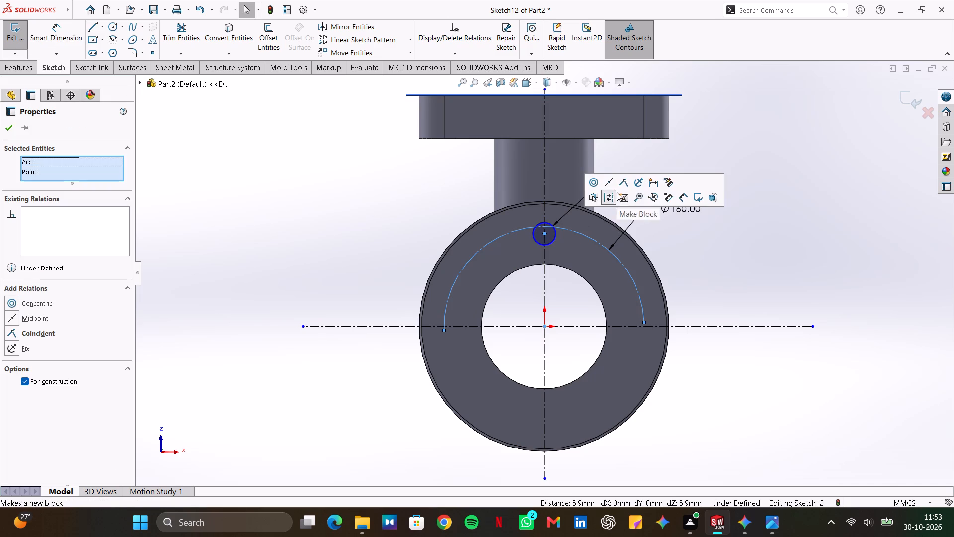
pyautogui.click(620, 181)
pyautogui.click(745, 264)
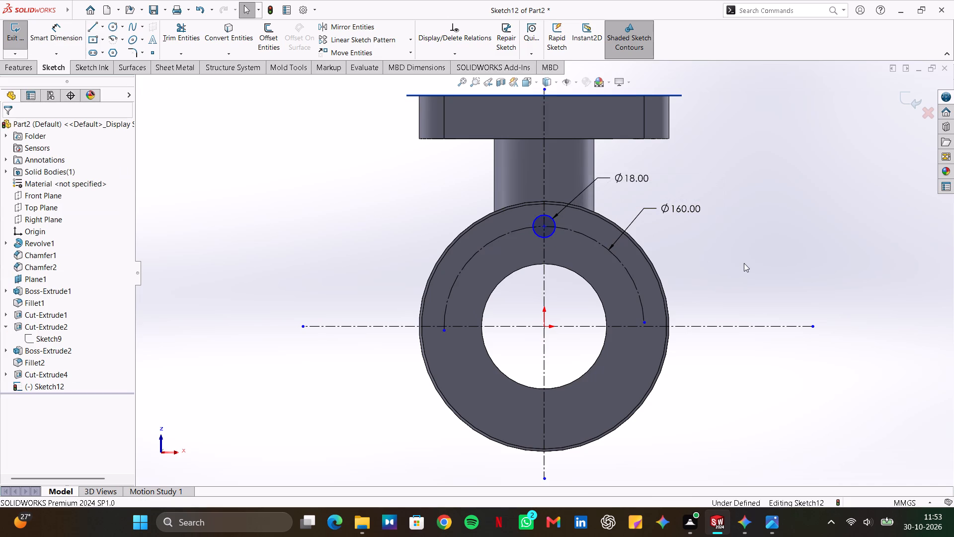
# Make the centre of the 18 mm circle coincident with the vertical centerline and exit the sketch.
pyautogui.moveTo(554, 230); pyautogui.dragTo(591, 245)
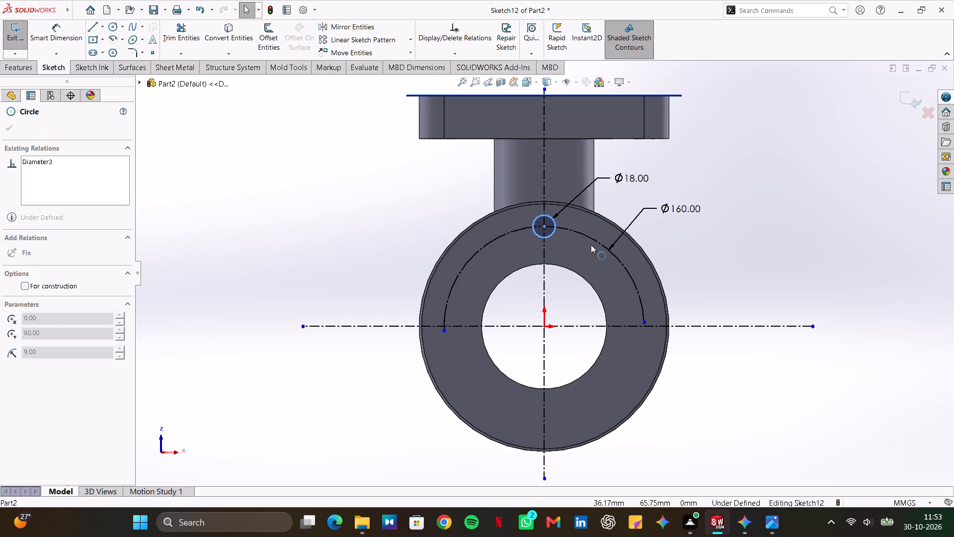
pyautogui.moveTo(591, 245); pyautogui.dragTo(474, 201)
pyautogui.click(458, 197)
pyautogui.moveTo(544, 228); pyautogui.dragTo(586, 199)
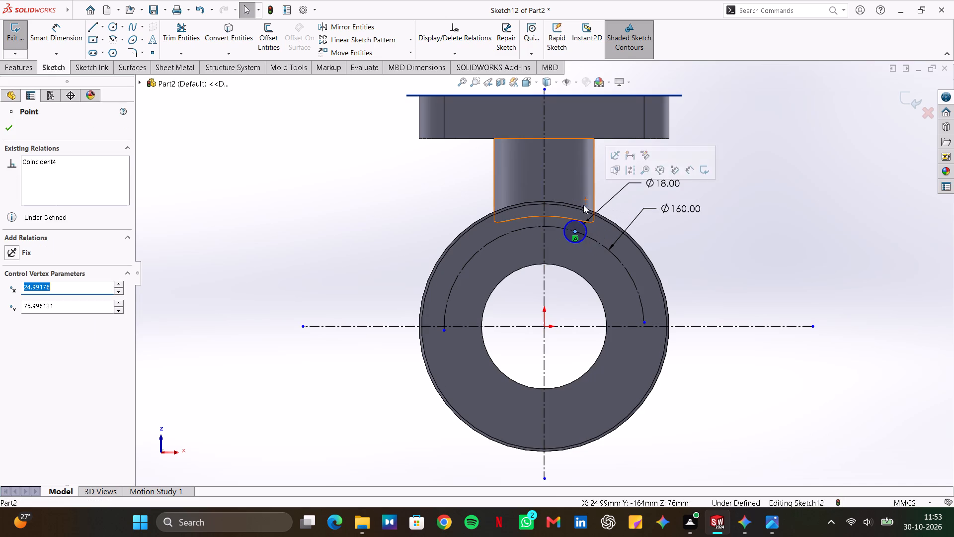
pyautogui.click(755, 213)
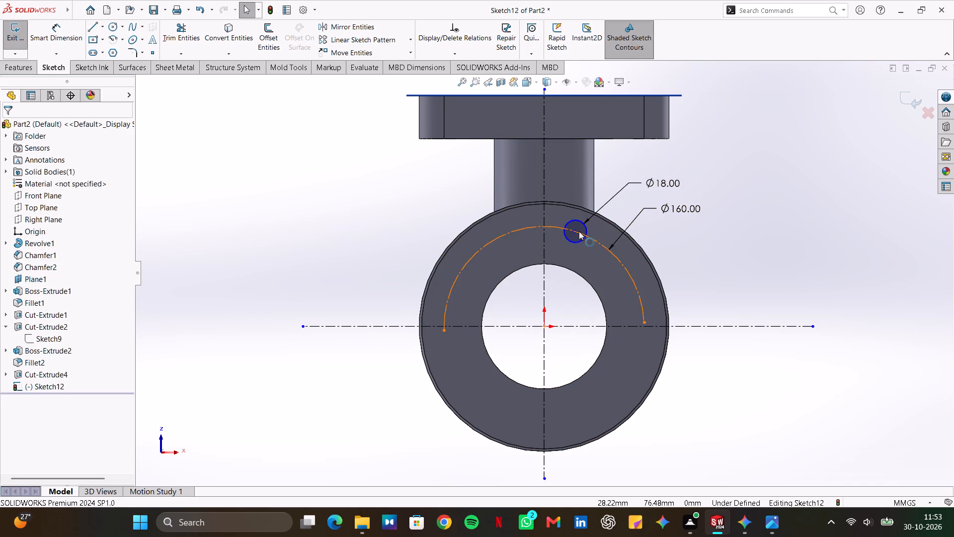
pyautogui.keyDown('ctrl'); pyautogui.click(576, 231); pyautogui.keyUp('ctrl')
pyautogui.keyDown('ctrl'); pyautogui.click(543, 188); pyautogui.keyUp('ctrl')
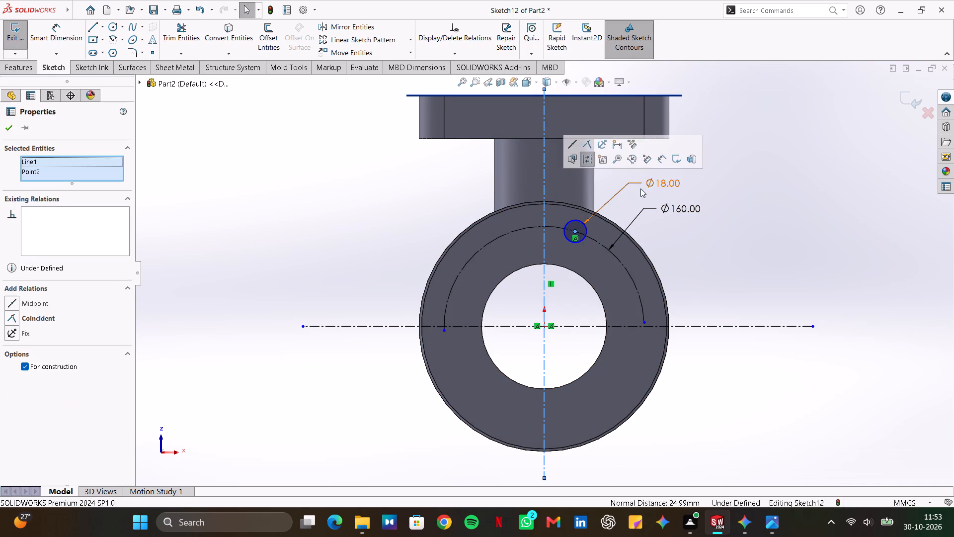
pyautogui.click(586, 143)
pyautogui.click(752, 213)
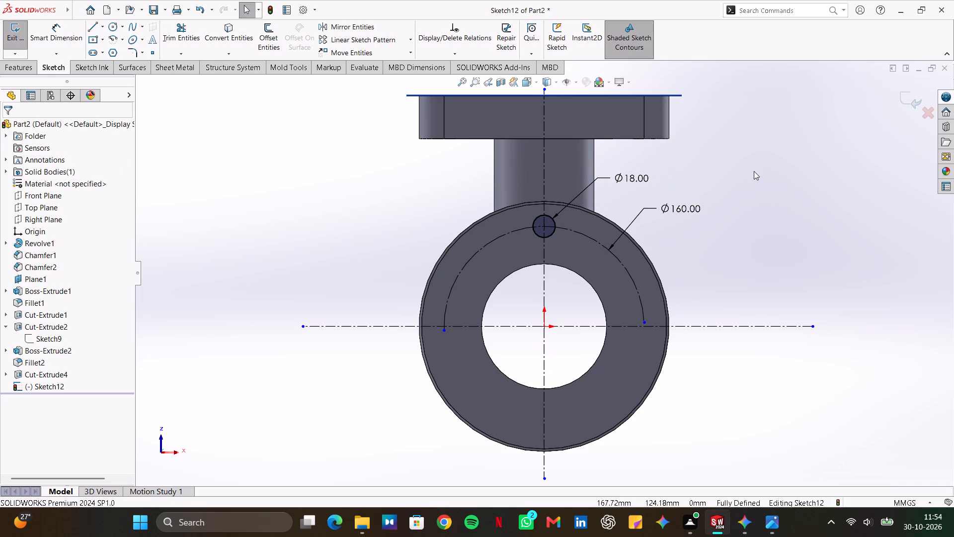
pyautogui.click(906, 103)
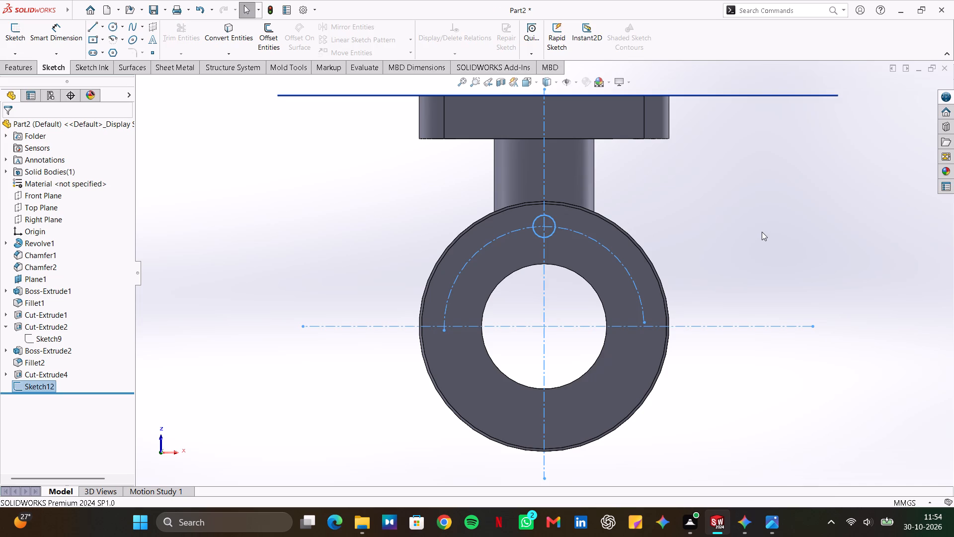
# Cut-extrude the 18 mm circle through the round flange using the Up To Next end condition.
pyautogui.moveTo(347, 208); pyautogui.dragTo(388, 231, button='middle')
pyautogui.moveTo(347, 208); pyautogui.dragTo(388, 231)
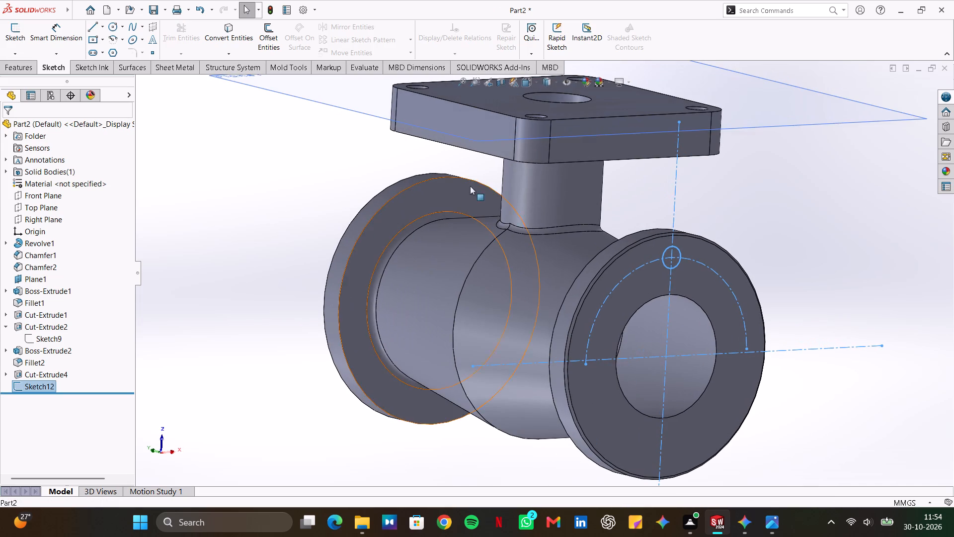
pyautogui.click(28, 68)
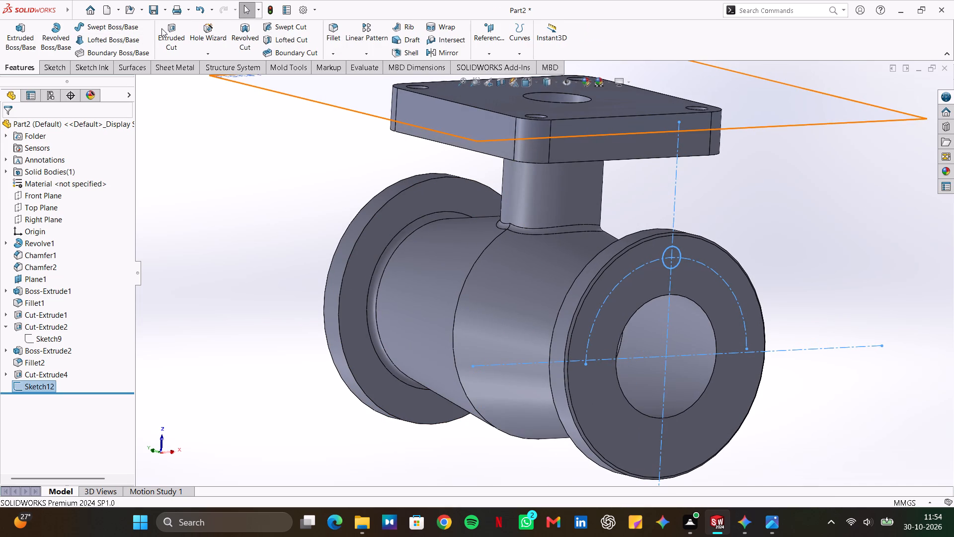
pyautogui.click(176, 28)
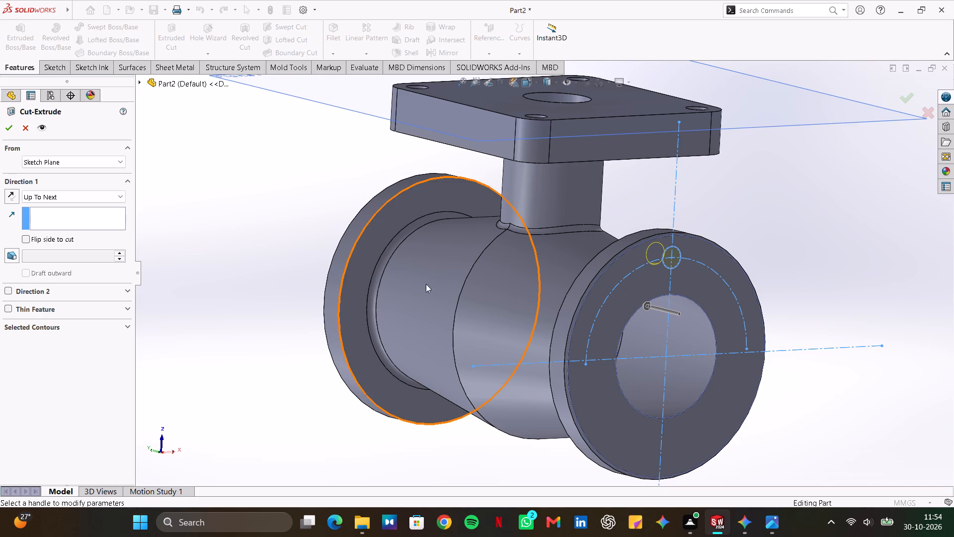
pyautogui.moveTo(284, 166); pyautogui.dragTo(385, 209, button='middle')
pyautogui.moveTo(284, 166); pyautogui.dragTo(385, 209)
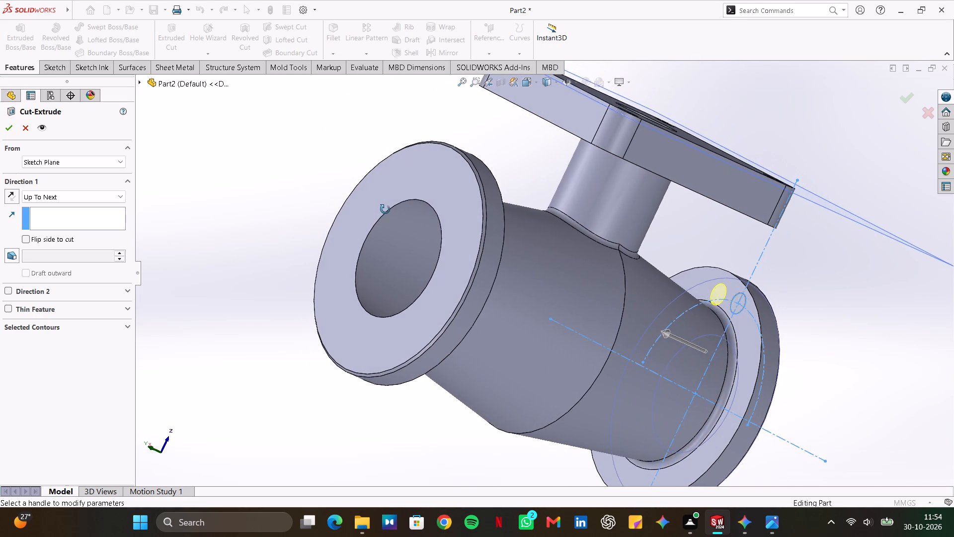
pyautogui.moveTo(385, 209); pyautogui.dragTo(376, 218, button='middle')
pyautogui.moveTo(385, 209); pyautogui.dragTo(376, 218)
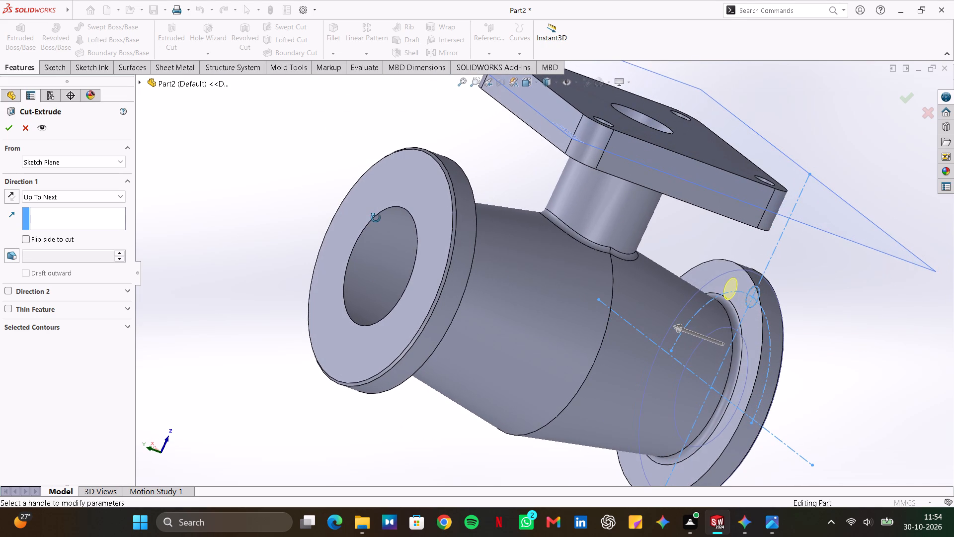
pyautogui.moveTo(376, 218); pyautogui.dragTo(285, 159, button='middle')
pyautogui.moveTo(376, 218); pyautogui.dragTo(285, 159)
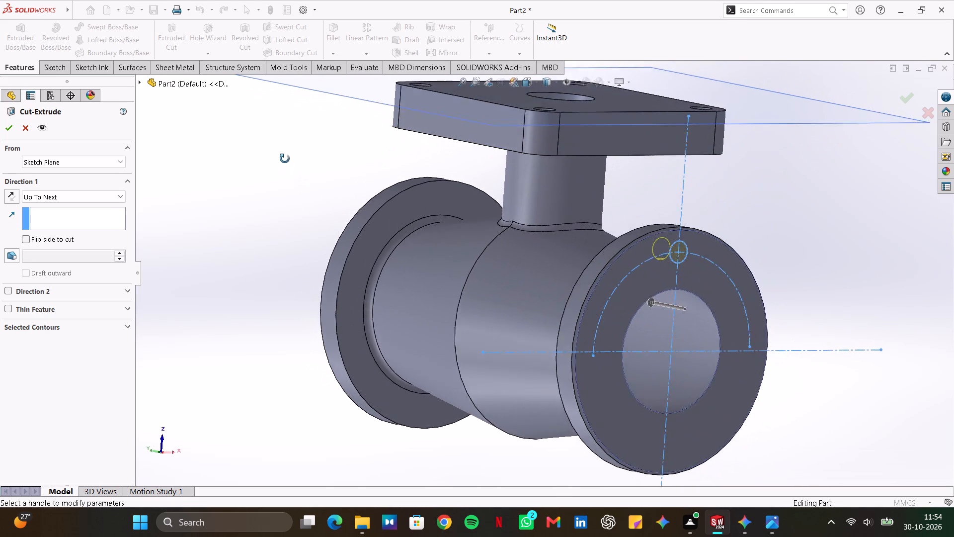
pyautogui.moveTo(285, 159); pyautogui.dragTo(266, 151, button='middle')
pyautogui.moveTo(285, 159); pyautogui.dragTo(266, 151)
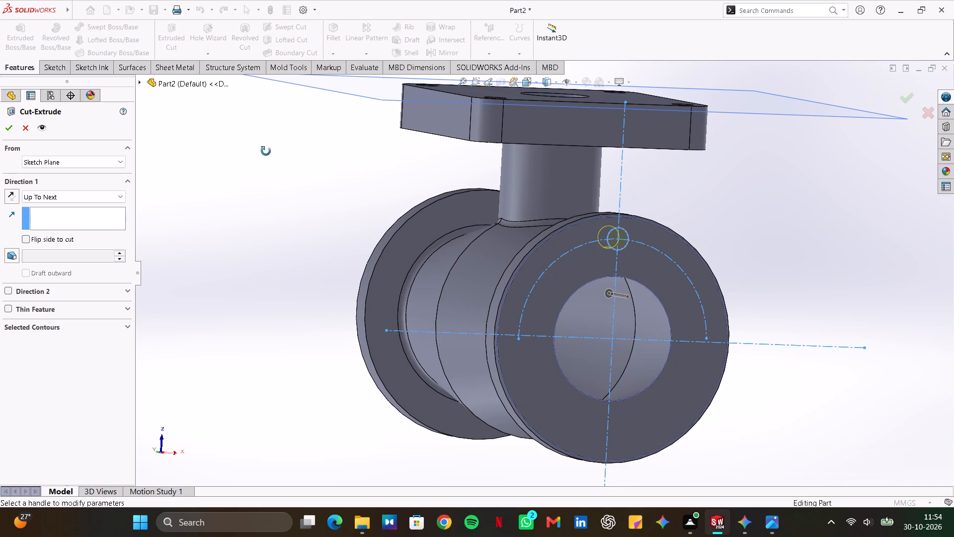
pyautogui.moveTo(266, 151); pyautogui.dragTo(342, 174, button='middle')
pyautogui.moveTo(266, 151); pyautogui.dragTo(342, 174)
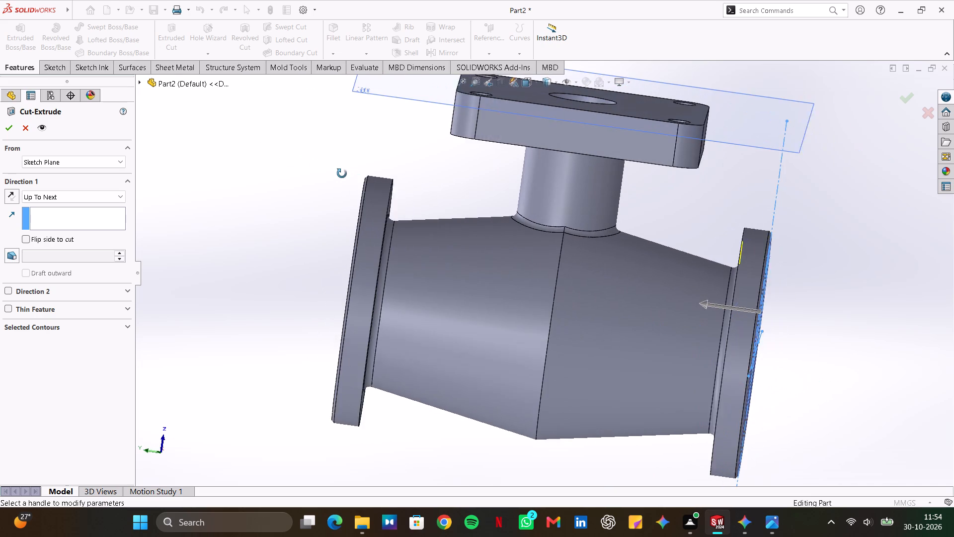
pyautogui.moveTo(342, 174); pyautogui.dragTo(341, 173)
pyautogui.moveTo(342, 174); pyautogui.dragTo(341, 173, button='middle')
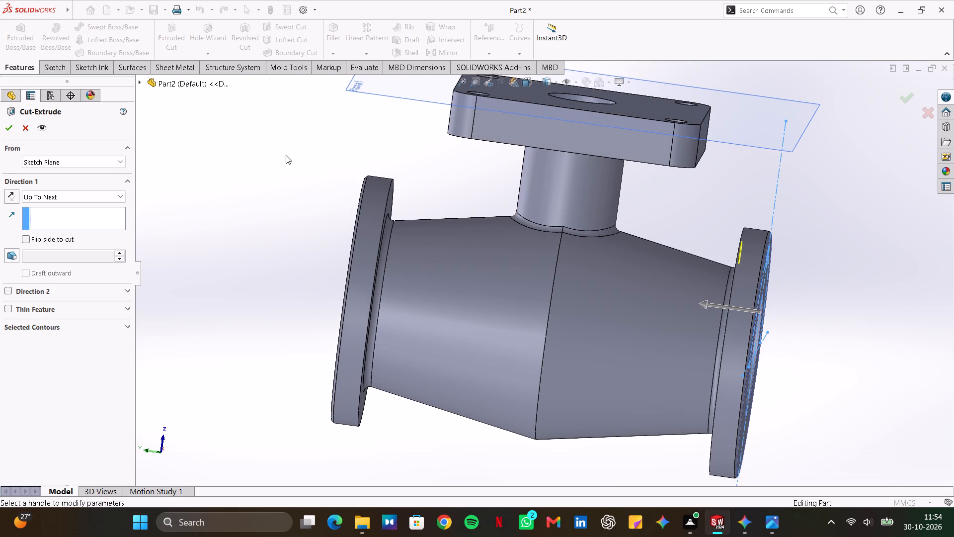
pyautogui.click(10, 127)
# Edit the revolve's profile sketch, set the inner end radius dimension to 45 mm, and exit the sketch.
pyautogui.click(347, 214)
pyautogui.moveTo(267, 180); pyautogui.dragTo(343, 217, button='middle')
pyautogui.moveTo(280, 181); pyautogui.dragTo(343, 217)
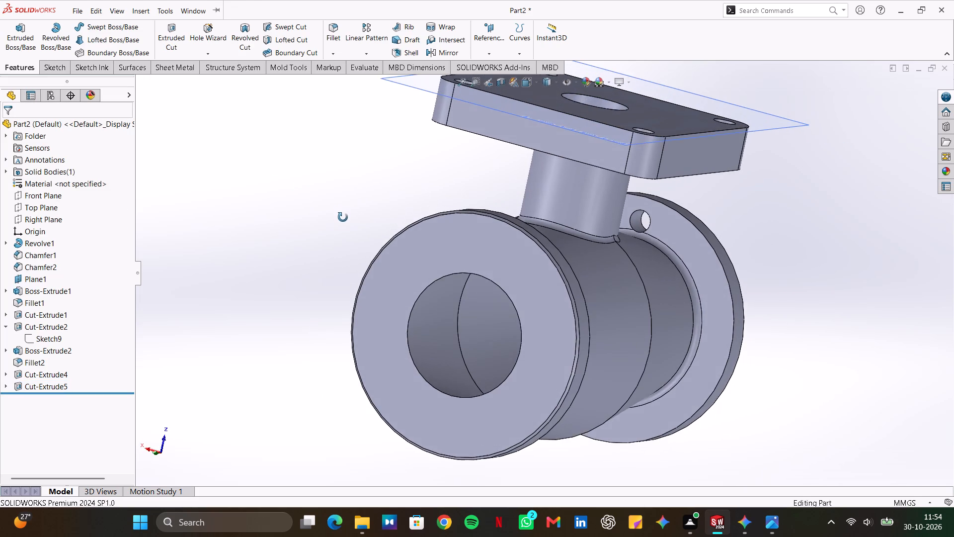
pyautogui.moveTo(343, 217); pyautogui.dragTo(238, 141)
pyautogui.moveTo(343, 217); pyautogui.dragTo(238, 141, button='middle')
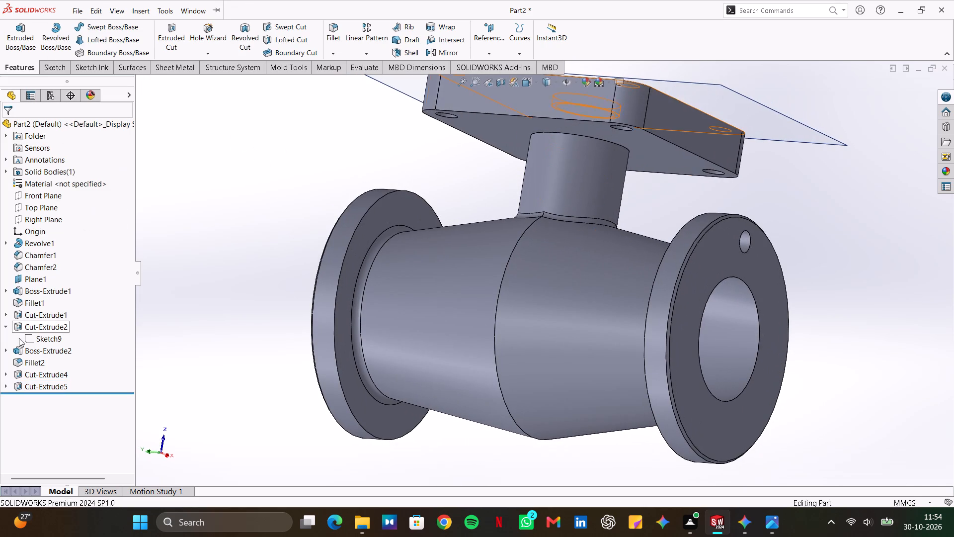
pyautogui.click(6, 241)
pyautogui.doubleClick(39, 255)
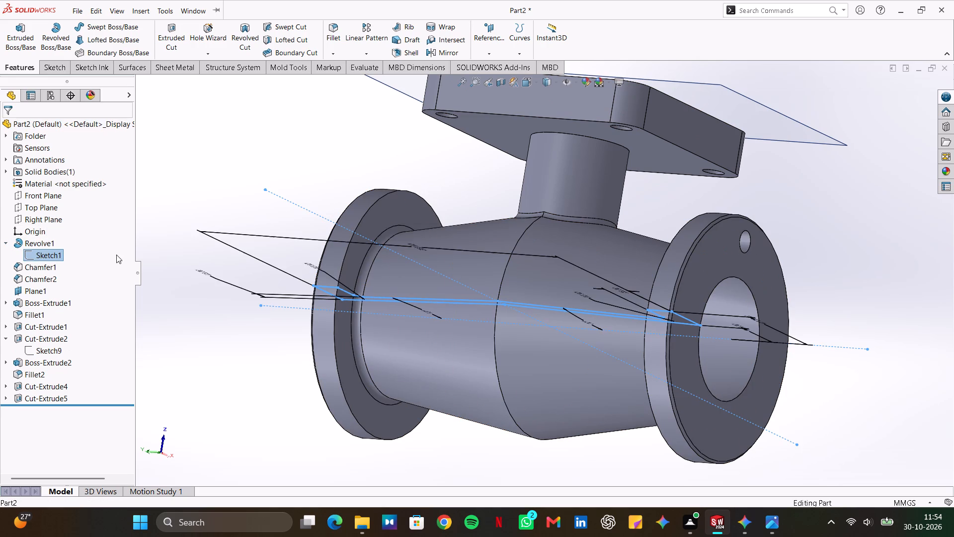
pyautogui.rightClick(48, 252)
pyautogui.click(59, 225)
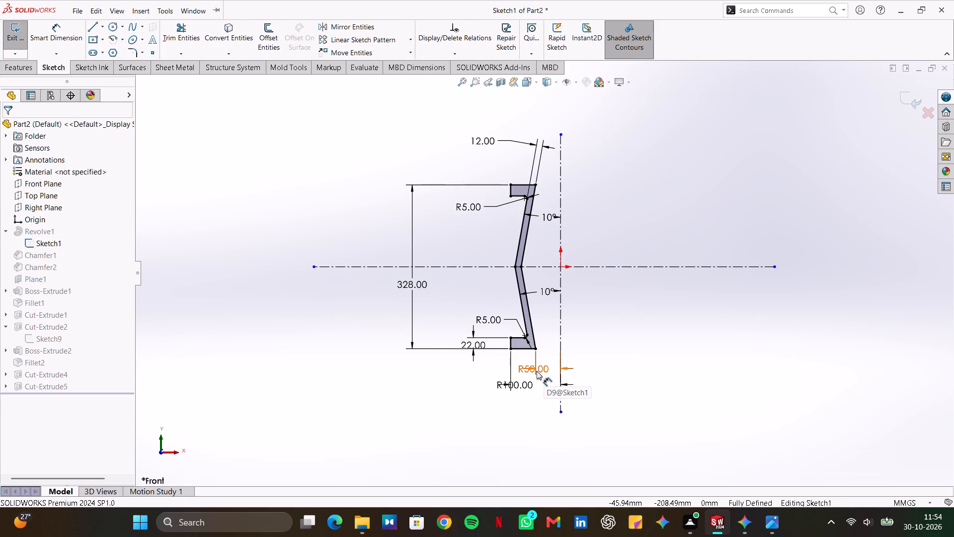
pyautogui.moveTo(535, 371); pyautogui.dragTo(549, 371)
pyautogui.doubleClick(548, 371)
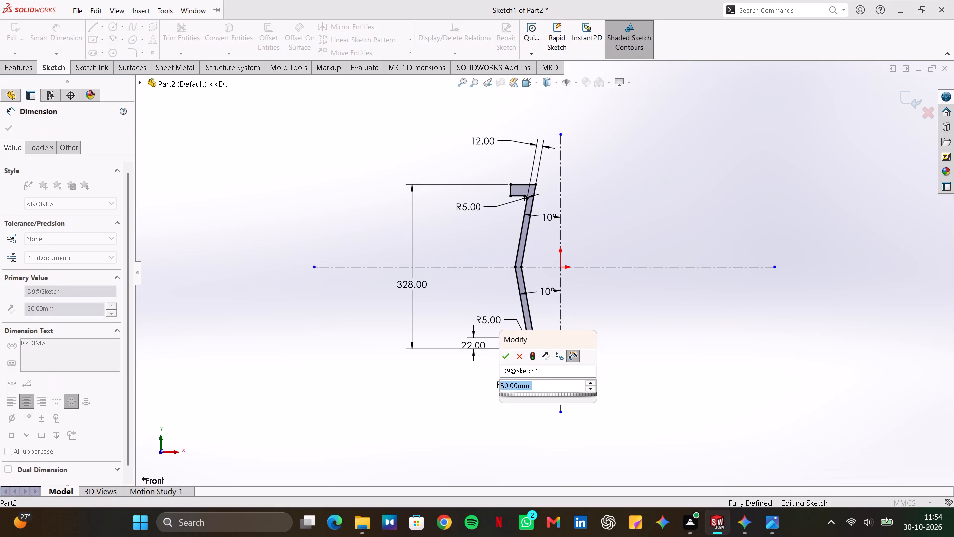
pyautogui.write('45')
pyautogui.press('Return')
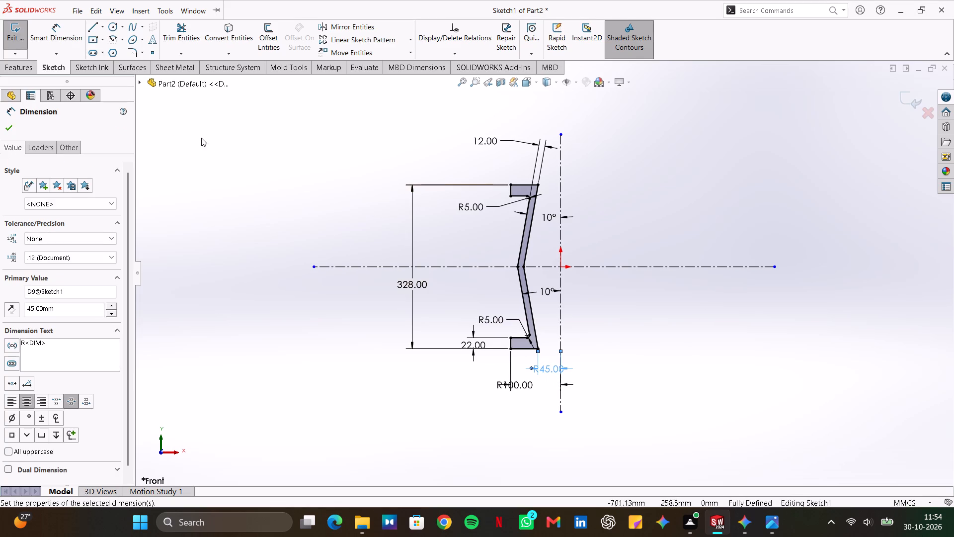
pyautogui.click(11, 124)
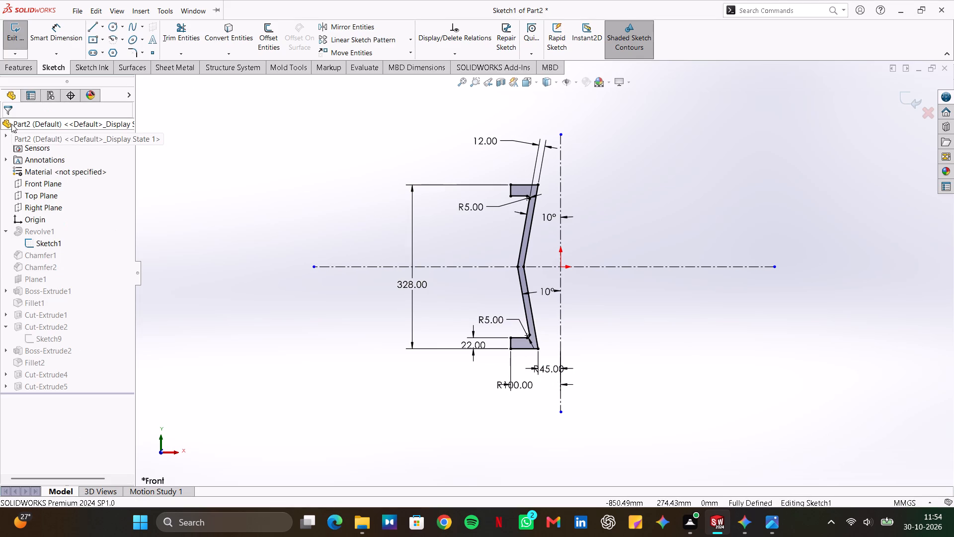
pyautogui.click(17, 34)
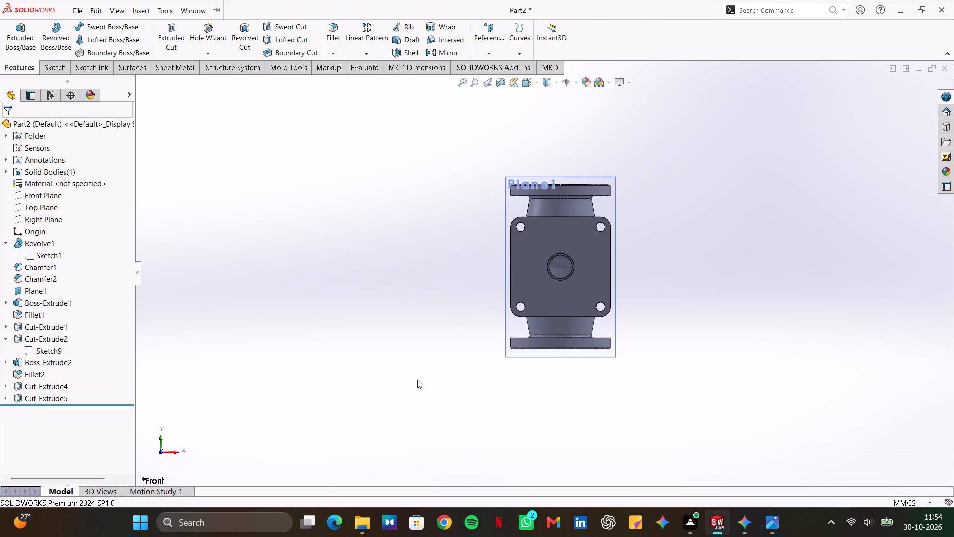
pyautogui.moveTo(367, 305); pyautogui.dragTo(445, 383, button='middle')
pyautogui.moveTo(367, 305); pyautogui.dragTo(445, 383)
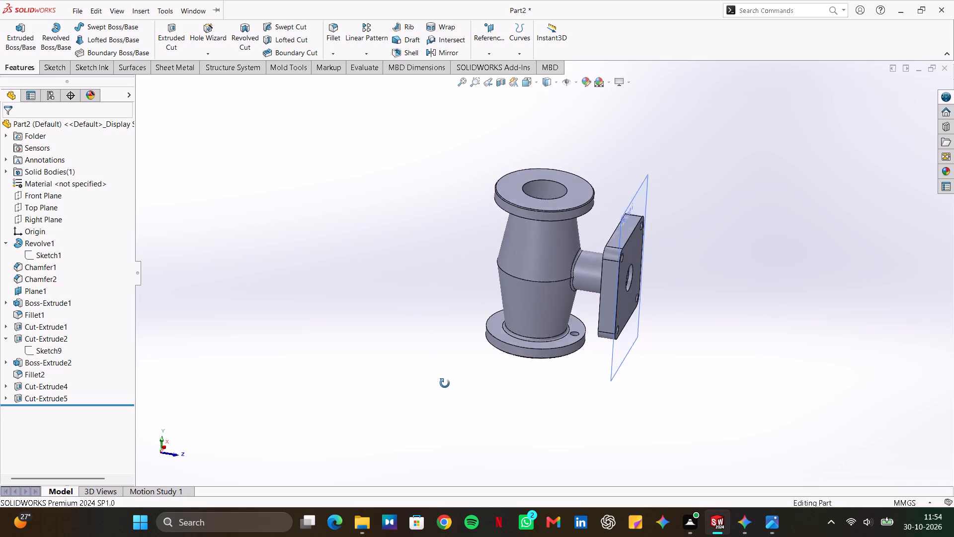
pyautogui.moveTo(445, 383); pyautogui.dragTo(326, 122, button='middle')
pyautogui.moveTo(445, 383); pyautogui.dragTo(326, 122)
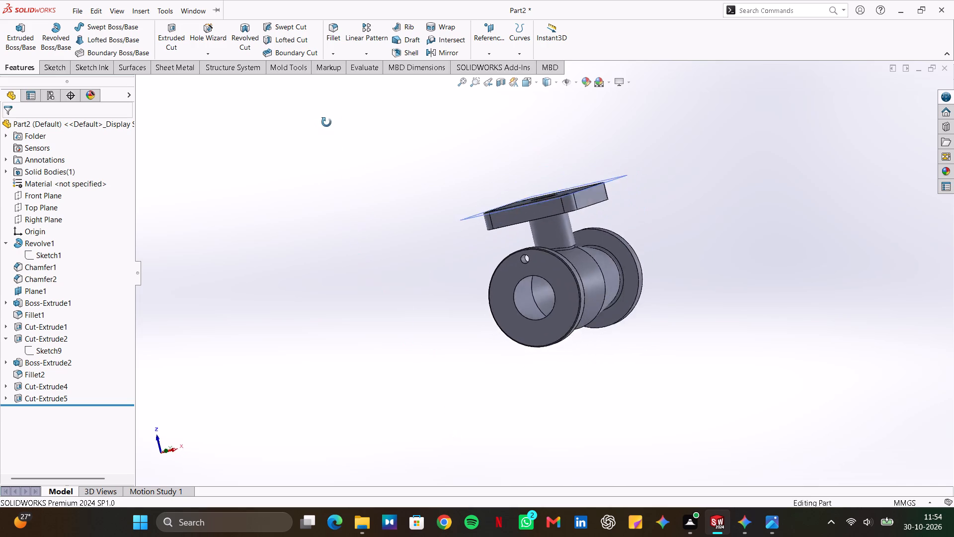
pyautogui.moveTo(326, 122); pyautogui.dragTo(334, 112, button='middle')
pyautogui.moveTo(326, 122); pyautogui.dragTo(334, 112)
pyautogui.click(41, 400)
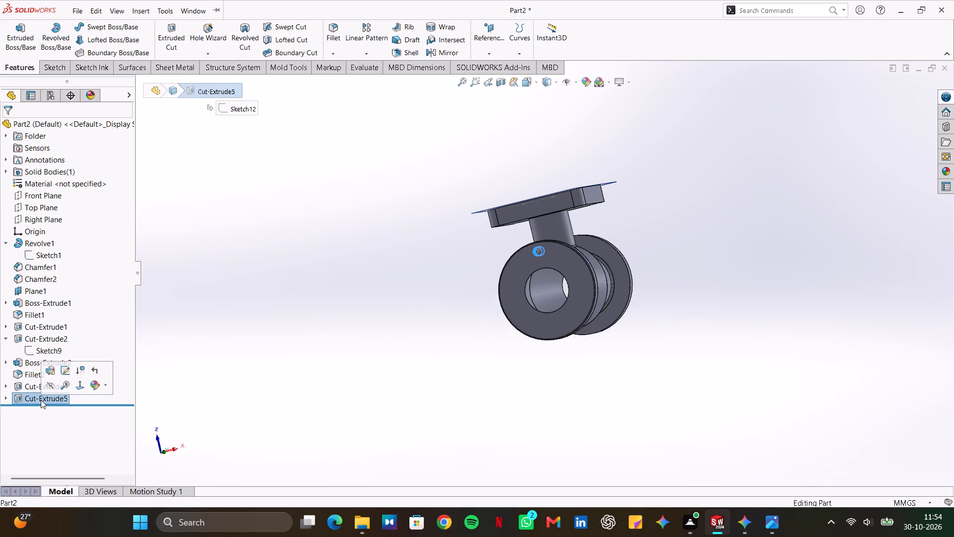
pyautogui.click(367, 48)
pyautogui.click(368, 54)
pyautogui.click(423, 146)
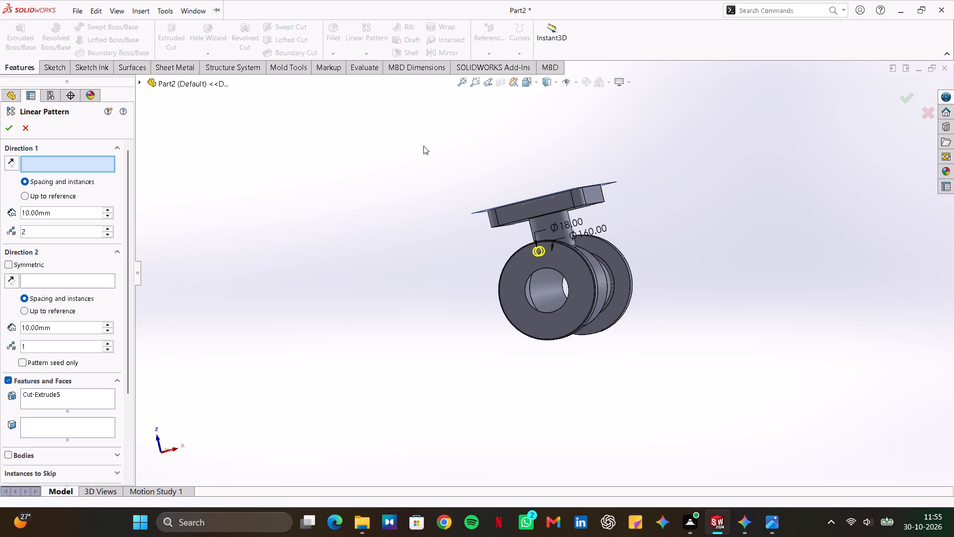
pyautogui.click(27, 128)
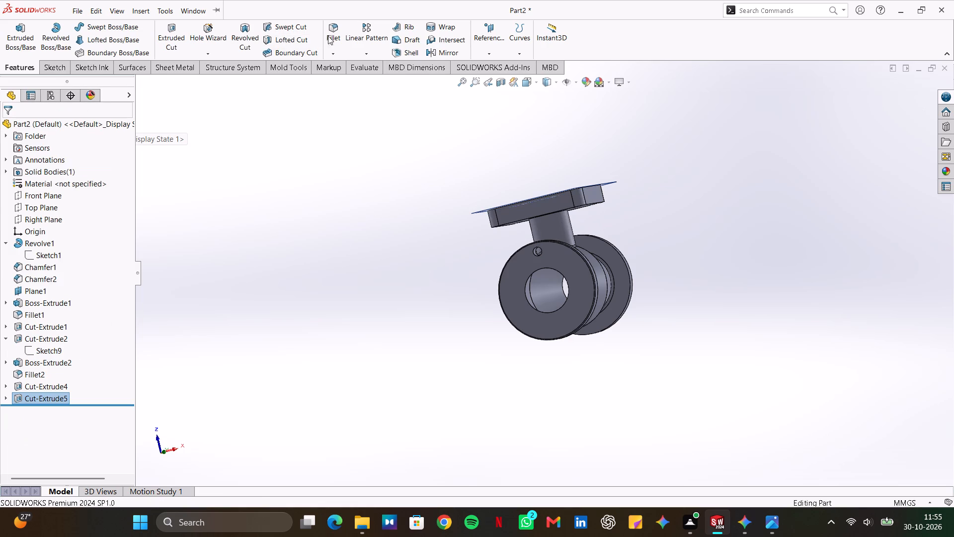
# Set up a circular pattern of the 18 mm flange hole cut with 6 equally spaced instances over 360 degrees and full preview.
pyautogui.click(361, 55)
pyautogui.click(394, 78)
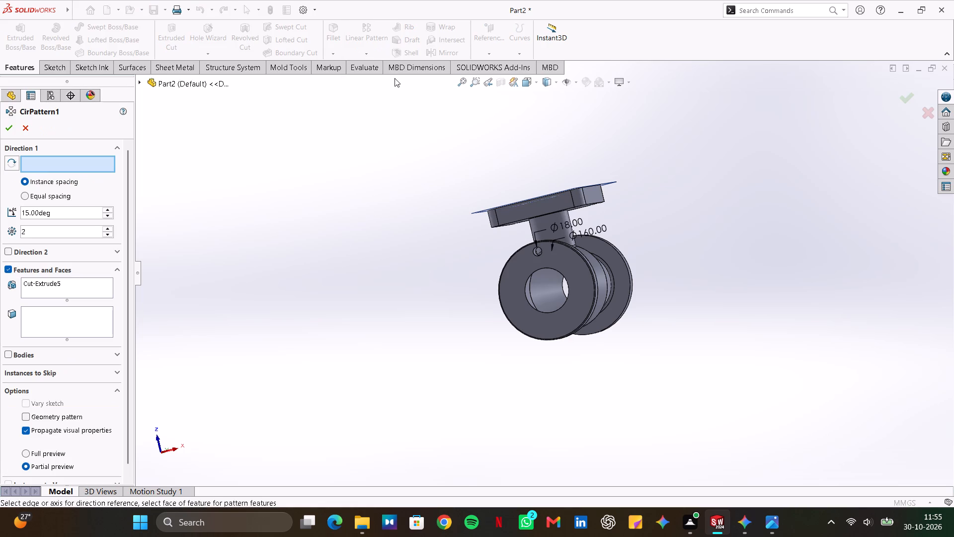
pyautogui.click(535, 253)
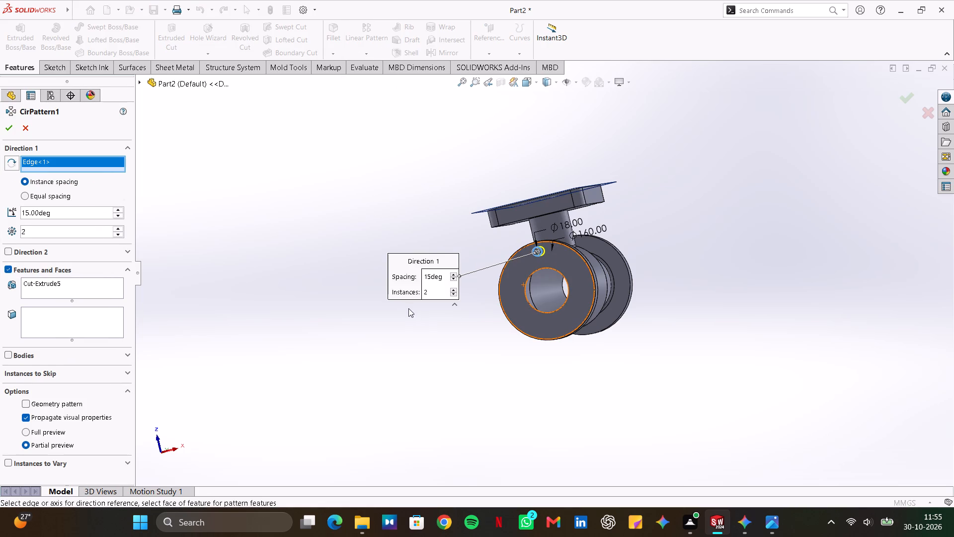
pyautogui.moveTo(48, 235); pyautogui.dragTo(18, 236)
pyautogui.press('6')
pyautogui.click(64, 199)
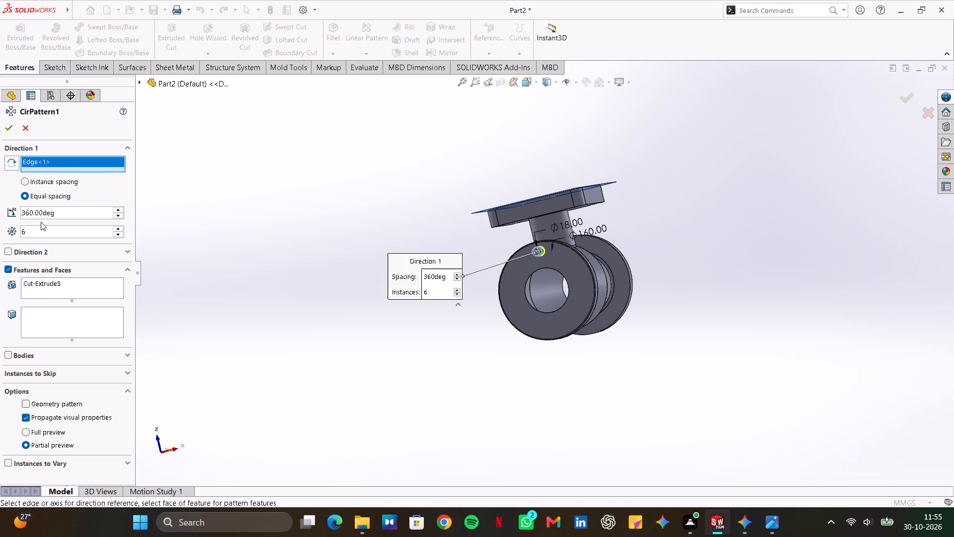
pyautogui.click(46, 318)
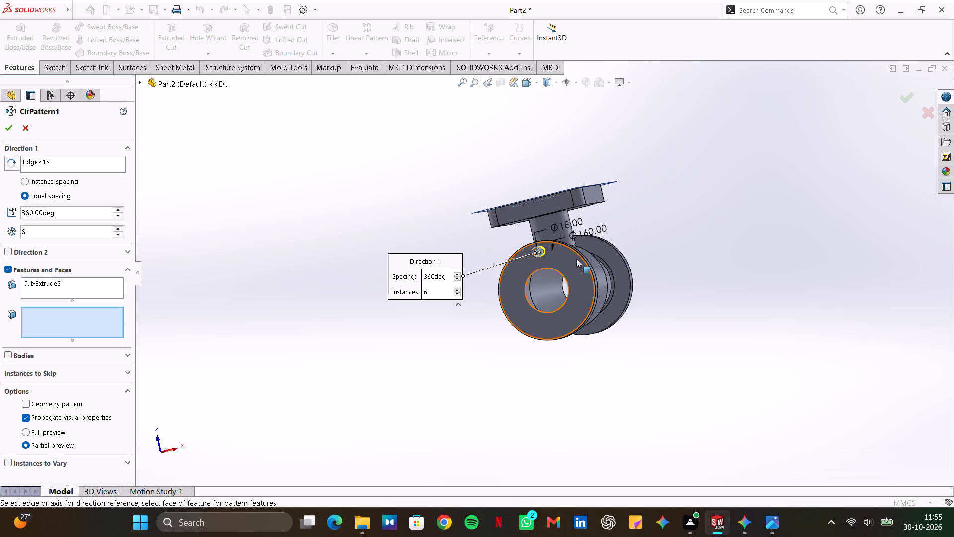
pyautogui.click(575, 261)
pyautogui.click(569, 272)
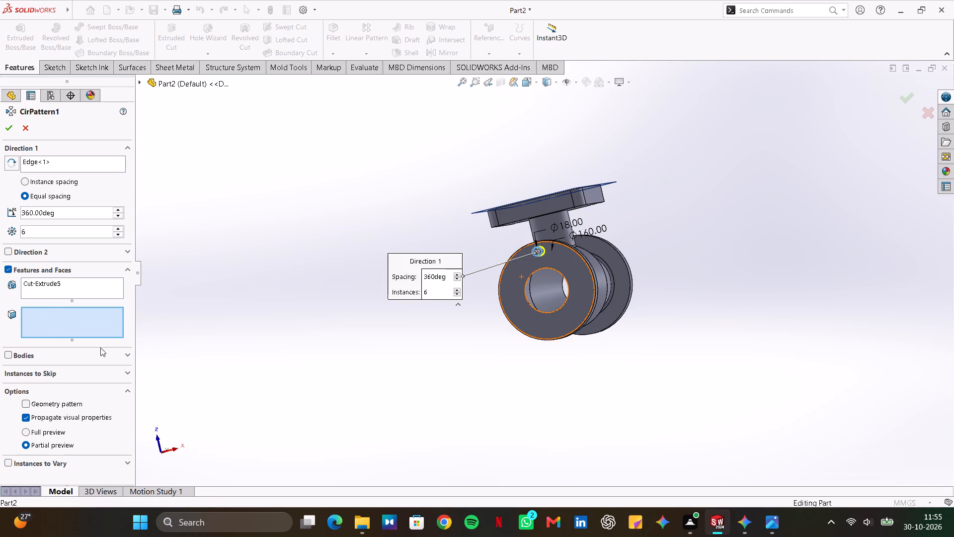
pyautogui.click(53, 429)
# Replace the circular pattern's direction reference with the round flange's outer circular edge and apply the pattern.
pyautogui.moveTo(659, 333); pyautogui.dragTo(660, 333, button='middle')
pyautogui.moveTo(660, 333); pyautogui.dragTo(547, 426)
pyautogui.moveTo(660, 333); pyautogui.dragTo(547, 426, button='middle')
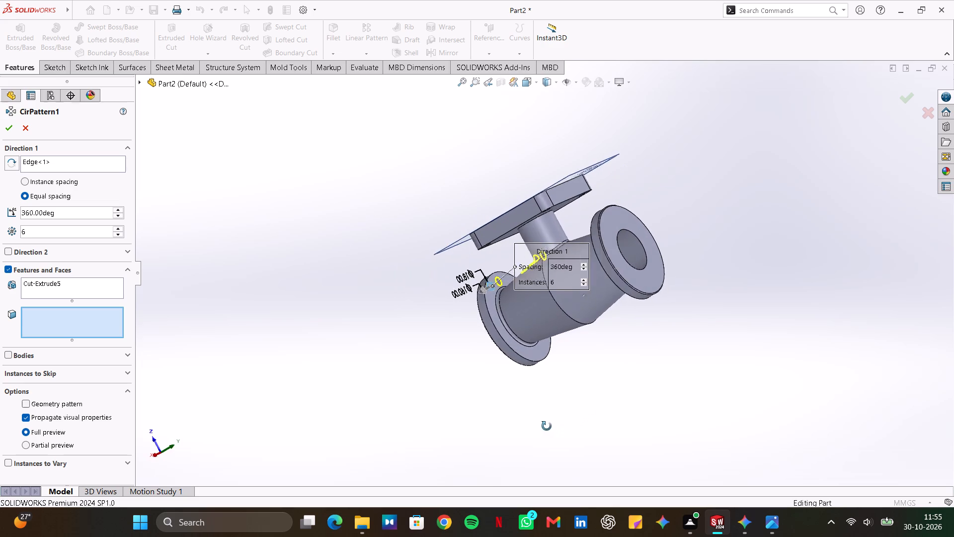
pyautogui.moveTo(547, 426); pyautogui.dragTo(695, 306, button='middle')
pyautogui.moveTo(547, 426); pyautogui.dragTo(695, 306)
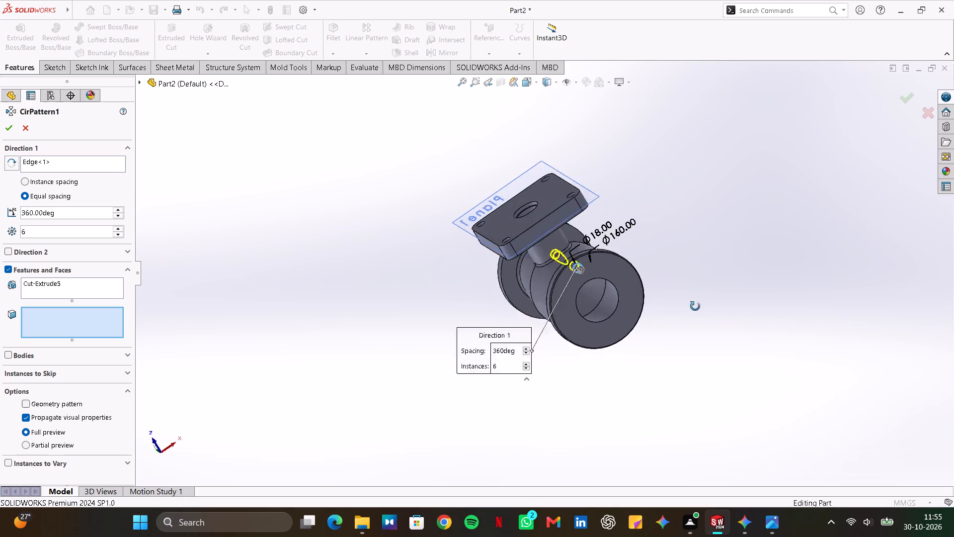
pyautogui.moveTo(695, 306); pyautogui.dragTo(752, 335, button='middle')
pyautogui.moveTo(695, 306); pyautogui.dragTo(752, 335)
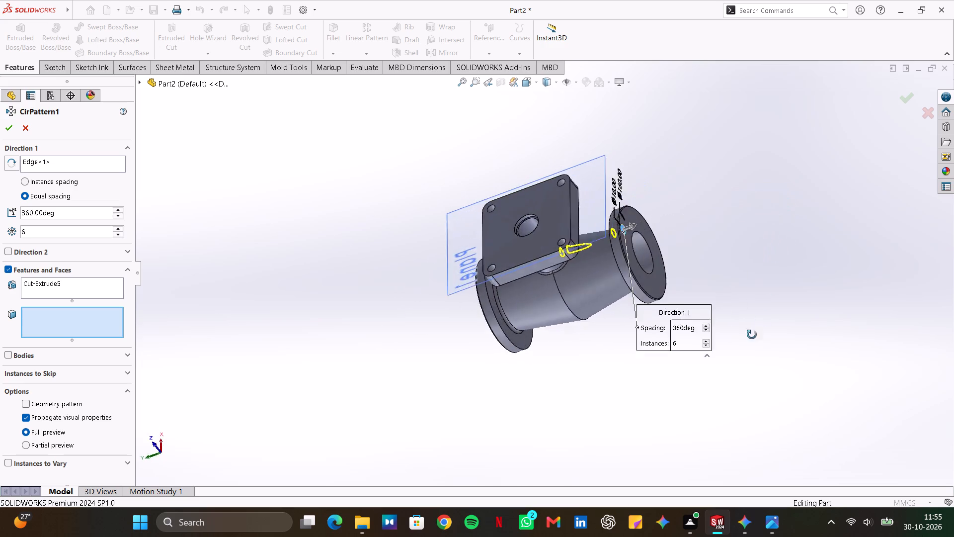
pyautogui.moveTo(752, 335); pyautogui.dragTo(720, 356)
pyautogui.moveTo(752, 335); pyautogui.dragTo(720, 356, button='middle')
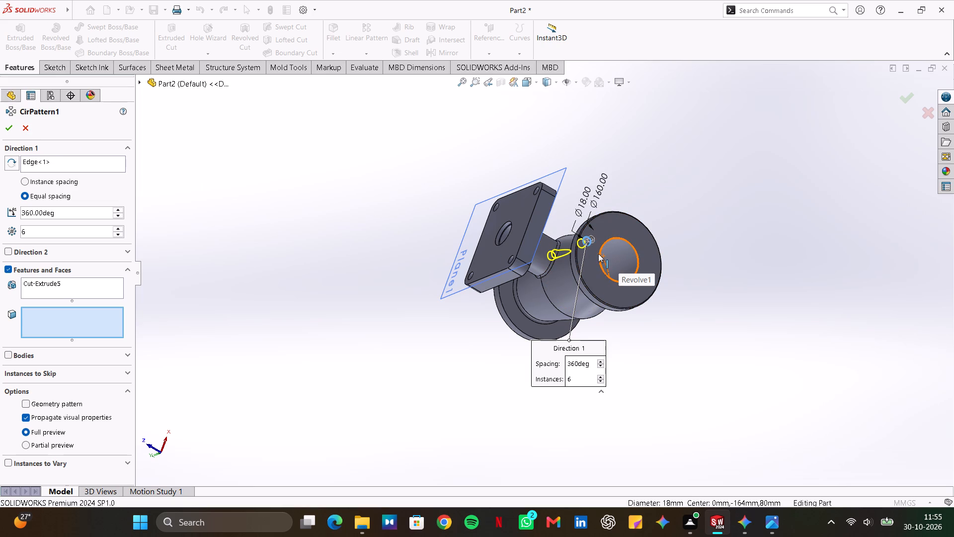
pyautogui.moveTo(697, 237); pyautogui.dragTo(656, 258, button='middle')
pyautogui.moveTo(697, 237); pyautogui.dragTo(656, 258)
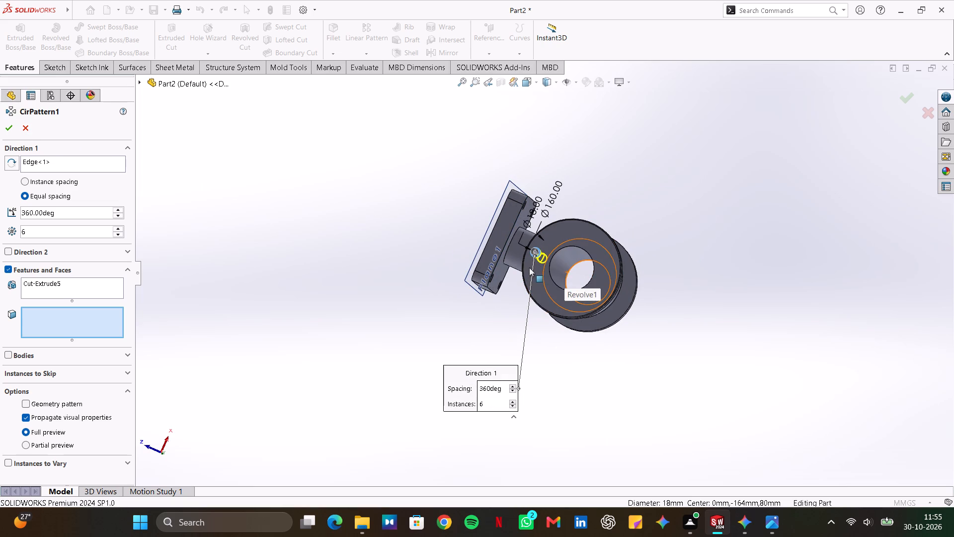
pyautogui.click(43, 162)
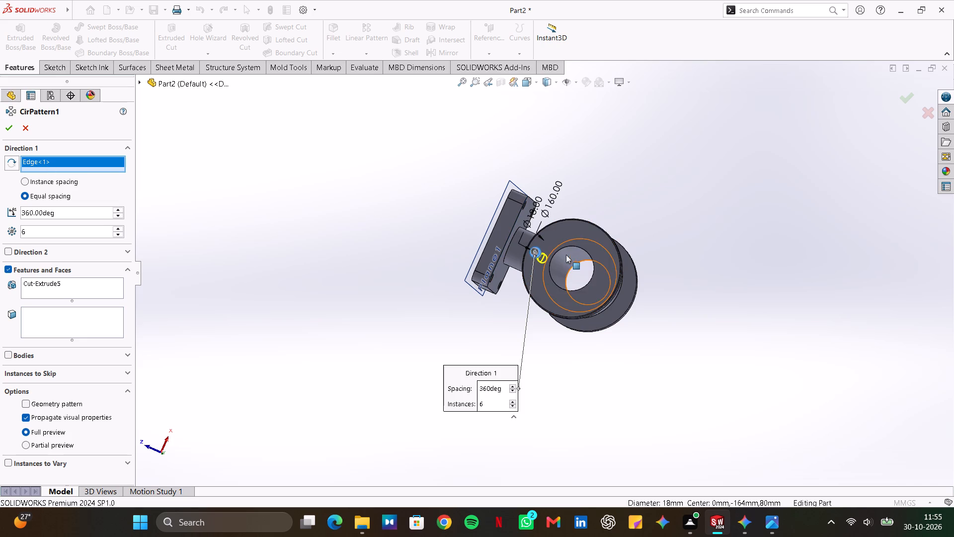
pyautogui.click(556, 222)
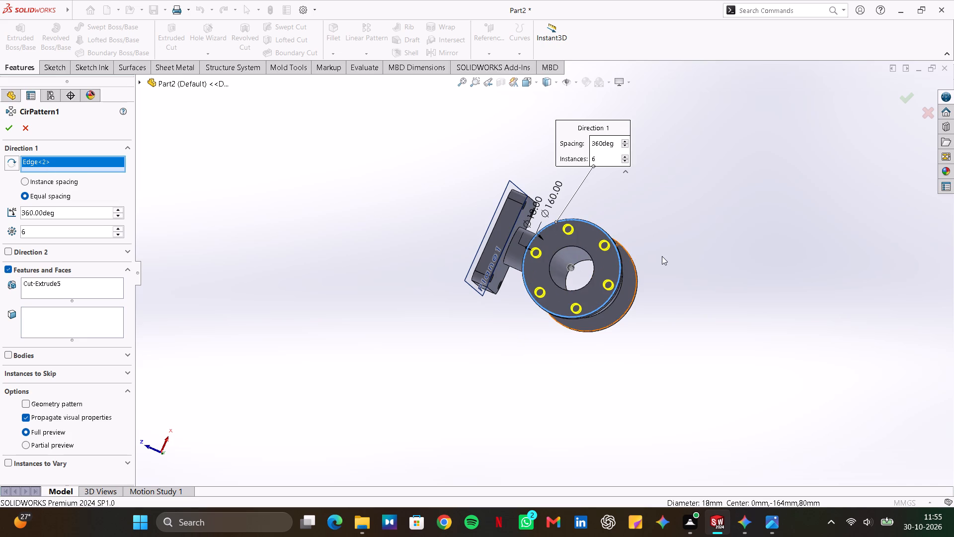
pyautogui.moveTo(654, 212); pyautogui.dragTo(692, 279, button='middle')
pyautogui.moveTo(654, 212); pyautogui.dragTo(692, 279)
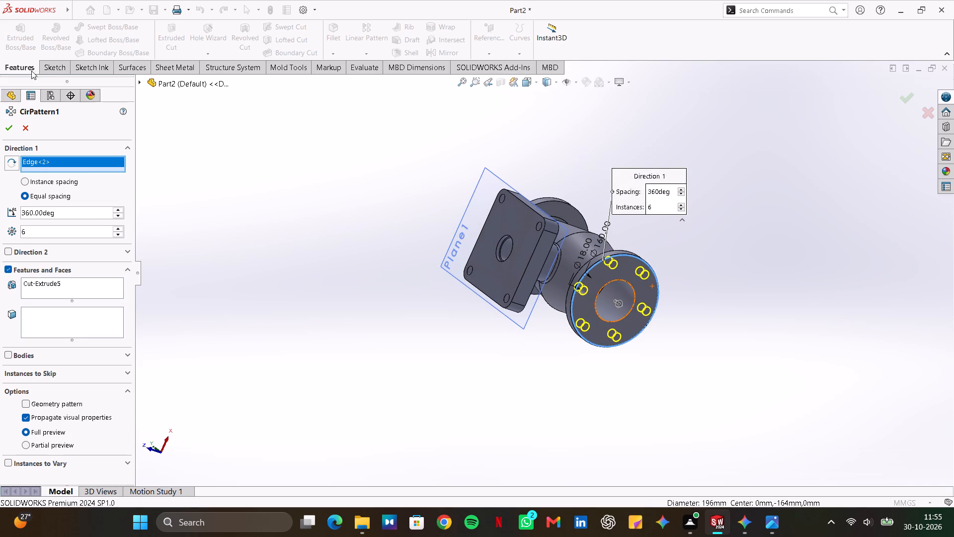
pyautogui.click(9, 129)
pyautogui.click(327, 277)
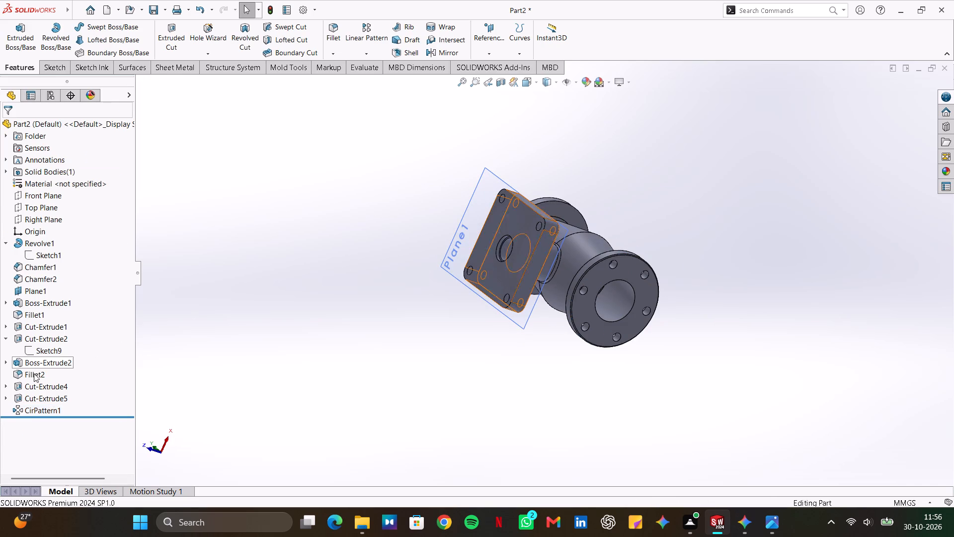
# Mirror the circular hole pattern about the Top Plane onto the opposite round flange.
pyautogui.click(39, 408)
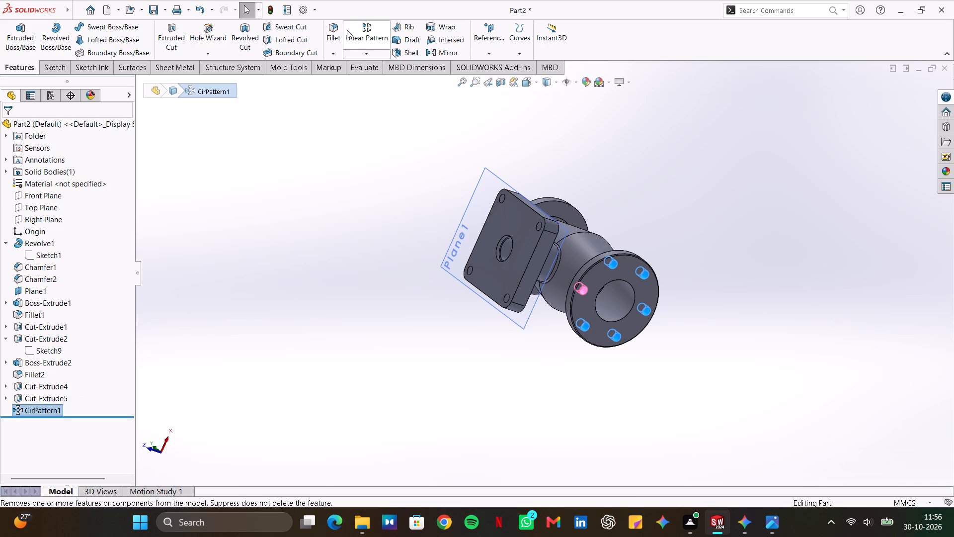
pyautogui.click(445, 49)
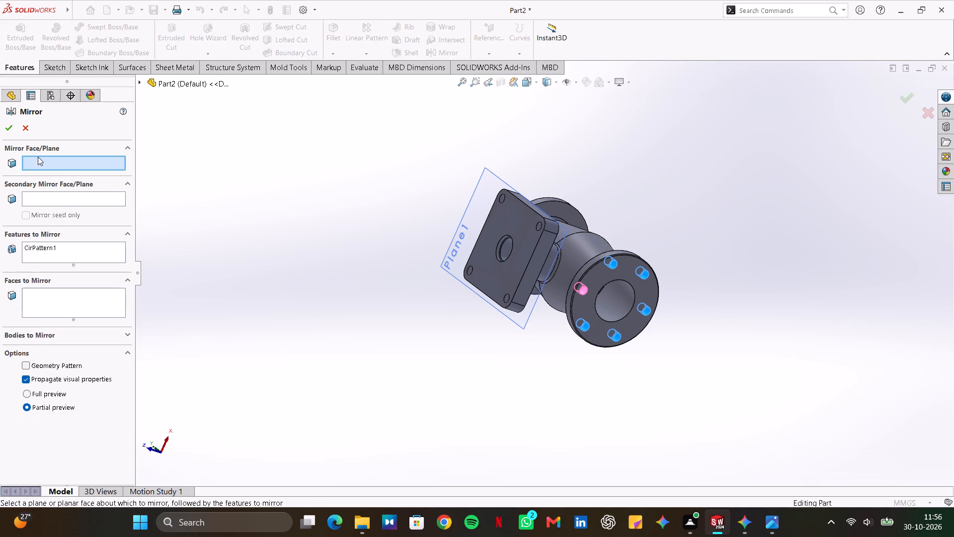
pyautogui.click(13, 97)
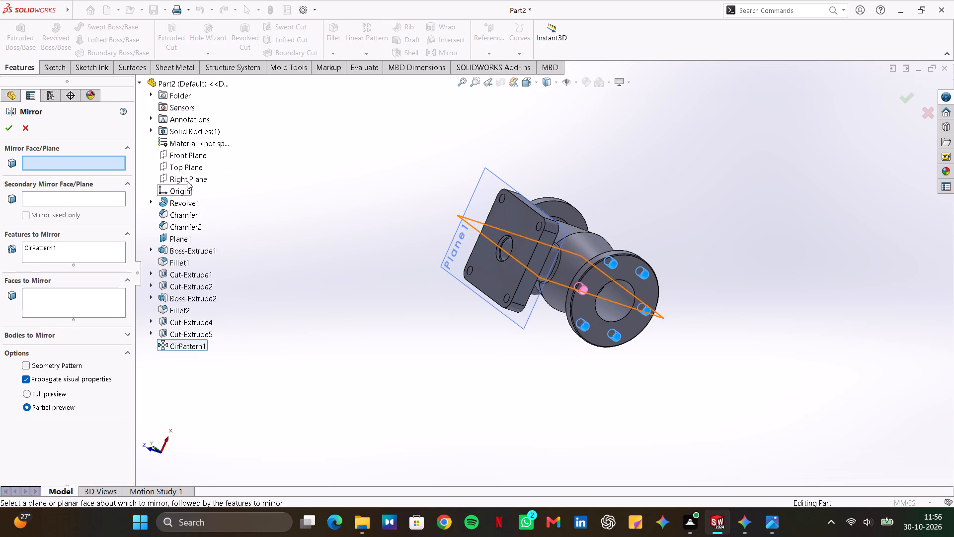
pyautogui.moveTo(288, 224); pyautogui.dragTo(288, 234, button='middle')
pyautogui.moveTo(288, 224); pyautogui.dragTo(288, 234)
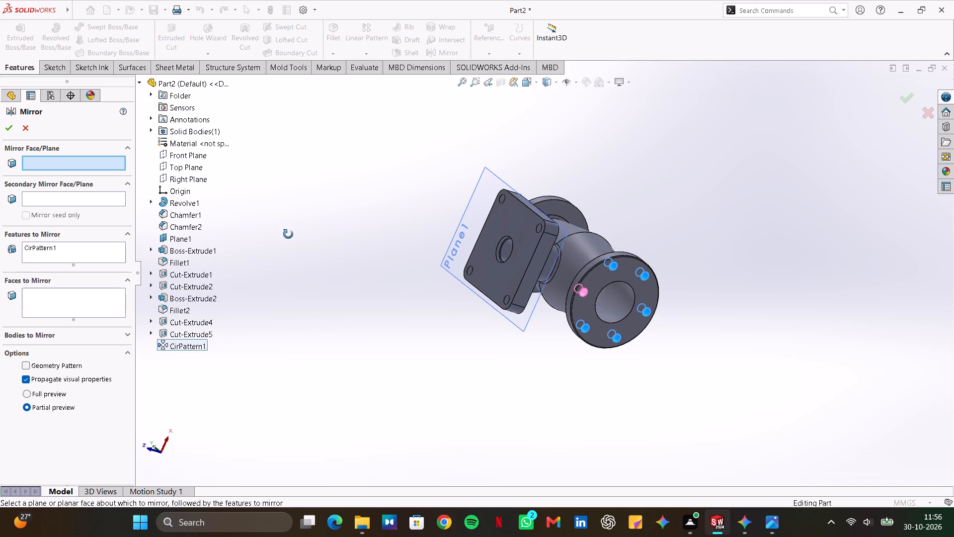
pyautogui.moveTo(288, 234); pyautogui.dragTo(323, 389)
pyautogui.moveTo(288, 234); pyautogui.dragTo(323, 389, button='middle')
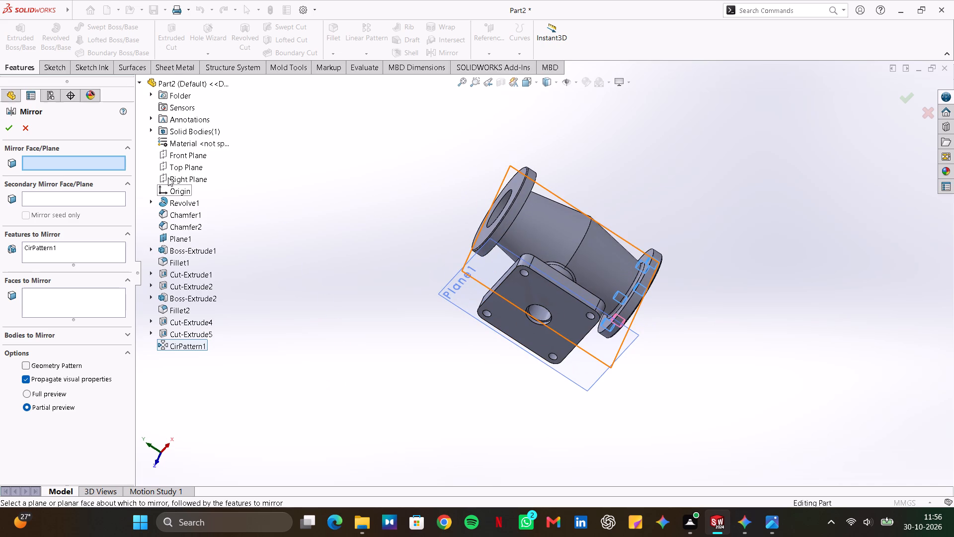
pyautogui.click(175, 167)
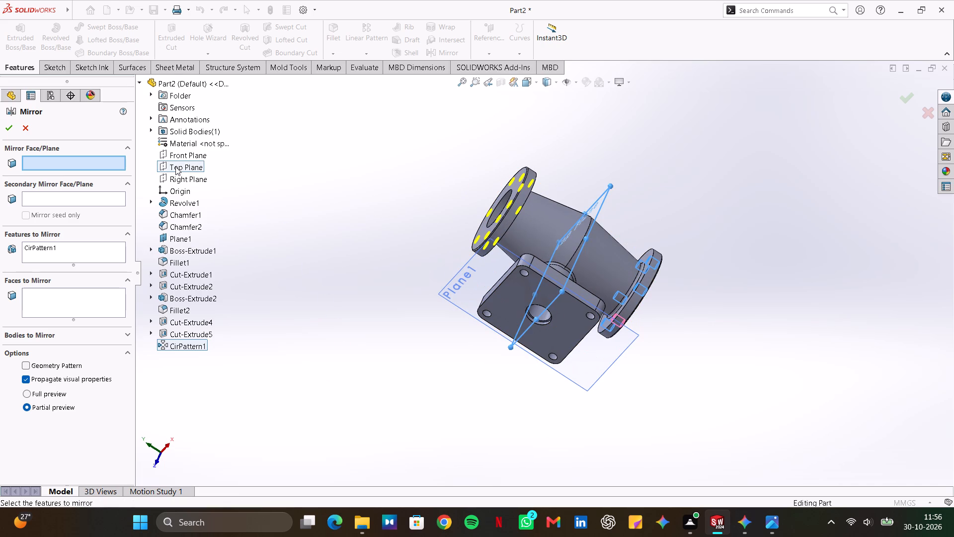
pyautogui.moveTo(322, 226); pyautogui.dragTo(397, 322, button='middle')
pyautogui.moveTo(322, 225); pyautogui.dragTo(397, 322)
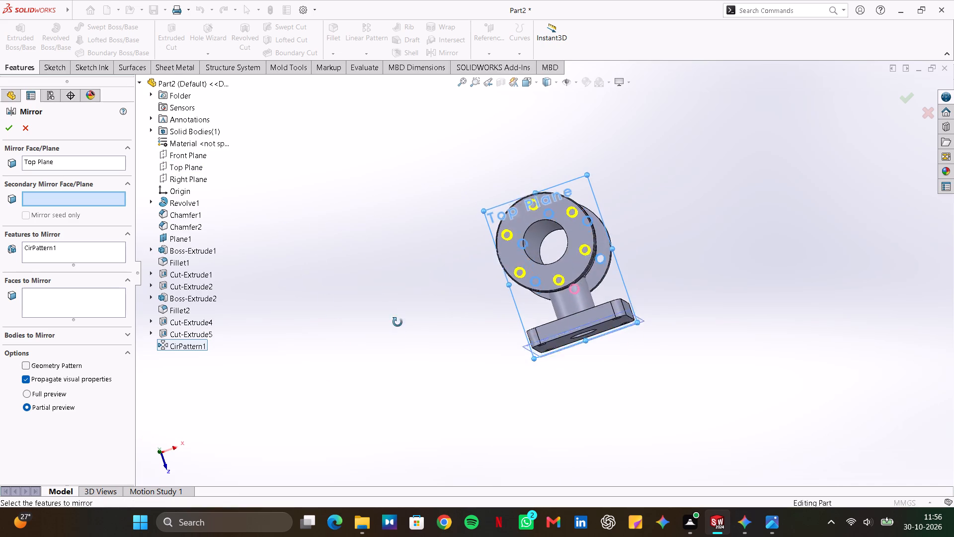
pyautogui.moveTo(397, 322); pyautogui.dragTo(400, 335)
pyautogui.moveTo(397, 322); pyautogui.dragTo(400, 335, button='middle')
pyautogui.click(5, 127)
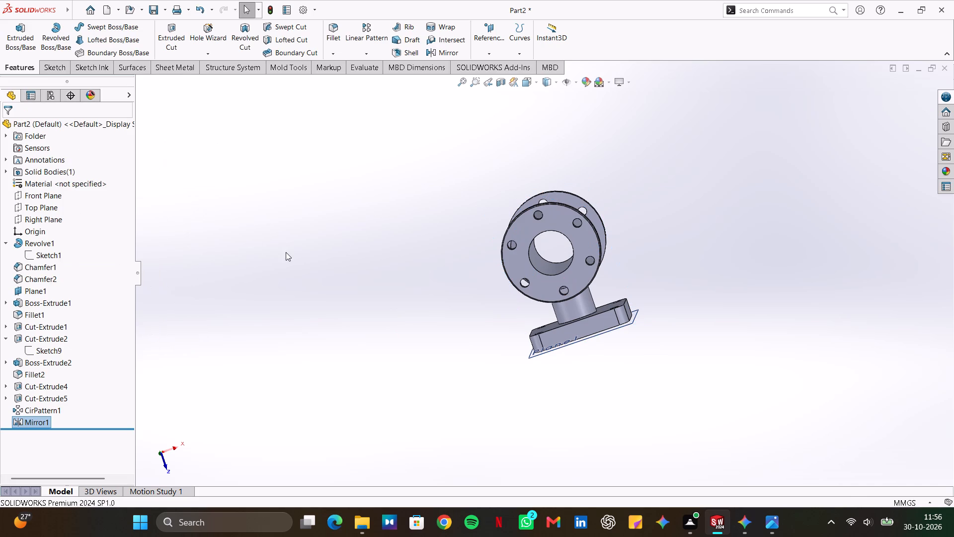
pyautogui.click(286, 252)
# Examine the part from all sides, checking the holes in both round flanges and the square flange.
pyautogui.moveTo(644, 223); pyautogui.dragTo(580, 341, button='middle')
pyautogui.moveTo(644, 223); pyautogui.dragTo(580, 341)
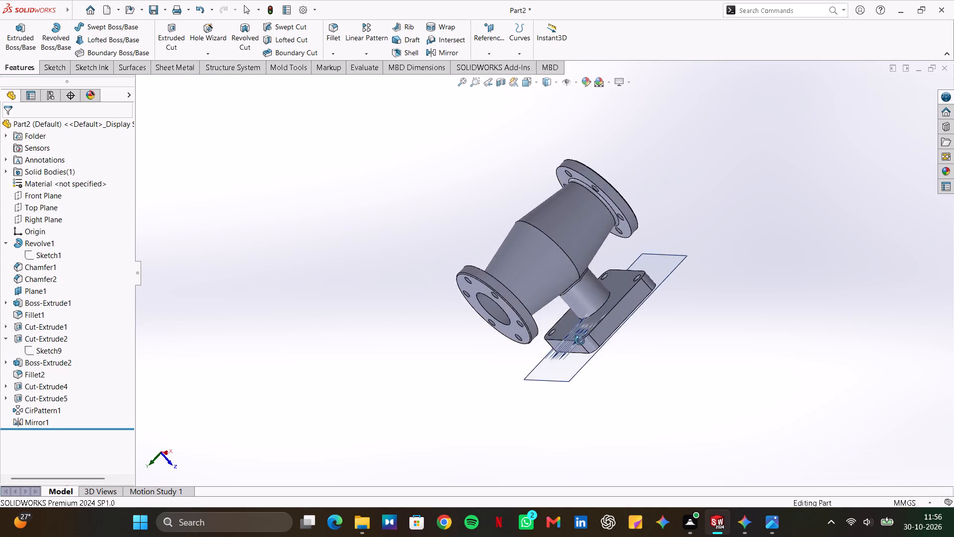
pyautogui.moveTo(580, 341); pyautogui.dragTo(527, 142, button='middle')
pyautogui.moveTo(580, 341); pyautogui.dragTo(527, 142)
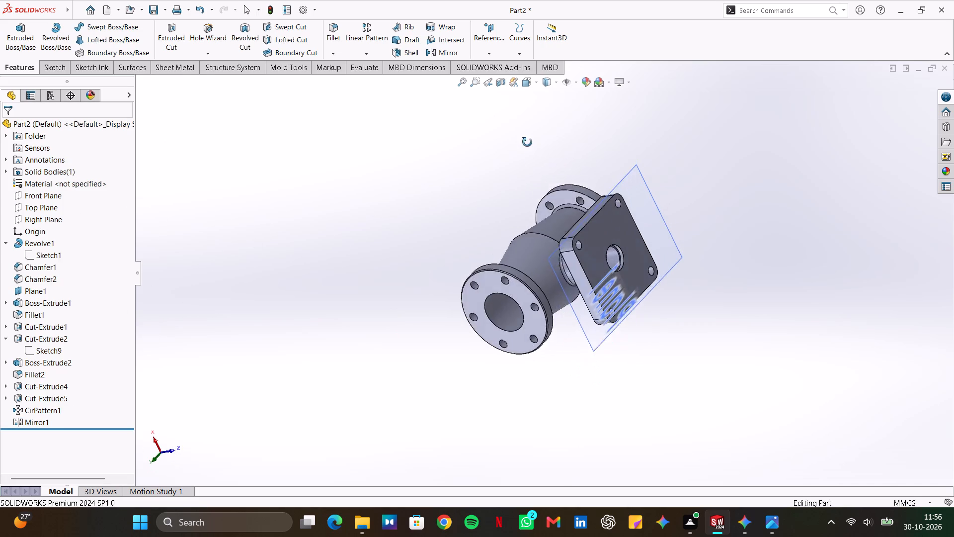
pyautogui.moveTo(527, 142); pyautogui.dragTo(680, 431, button='middle')
pyautogui.moveTo(527, 142); pyautogui.dragTo(680, 431)
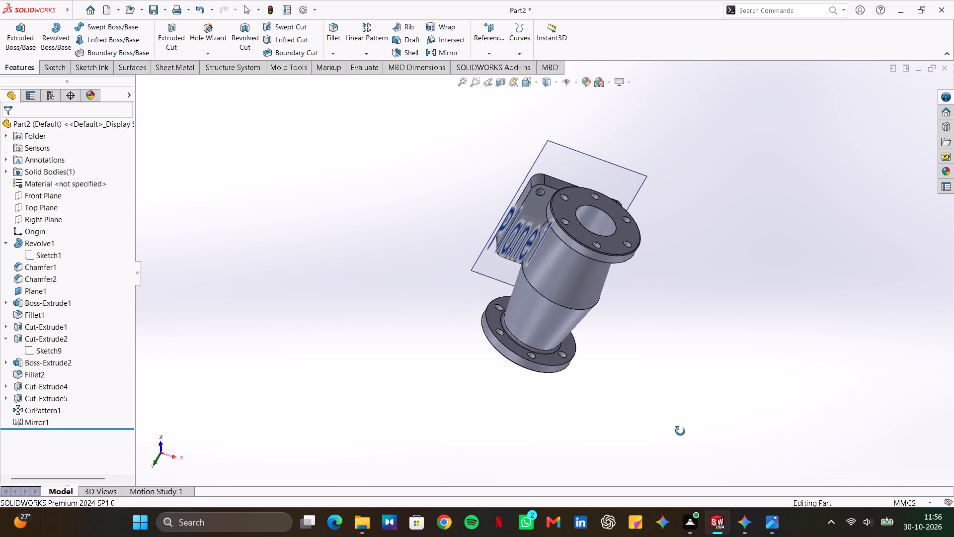
pyautogui.moveTo(680, 431); pyautogui.dragTo(547, 217, button='middle')
pyautogui.moveTo(680, 431); pyautogui.dragTo(547, 217)
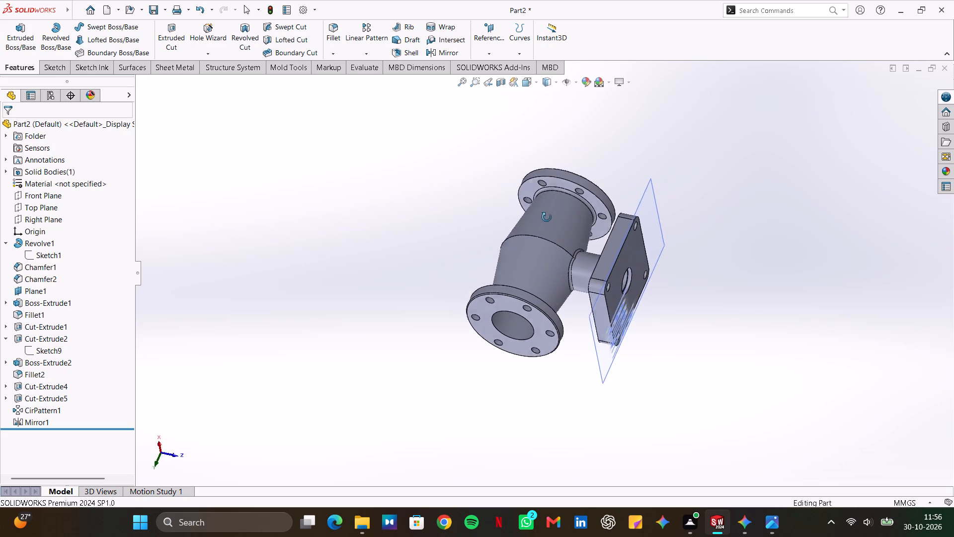
pyautogui.moveTo(547, 217); pyautogui.dragTo(536, 170, button='middle')
pyautogui.moveTo(547, 217); pyautogui.dragTo(536, 170)
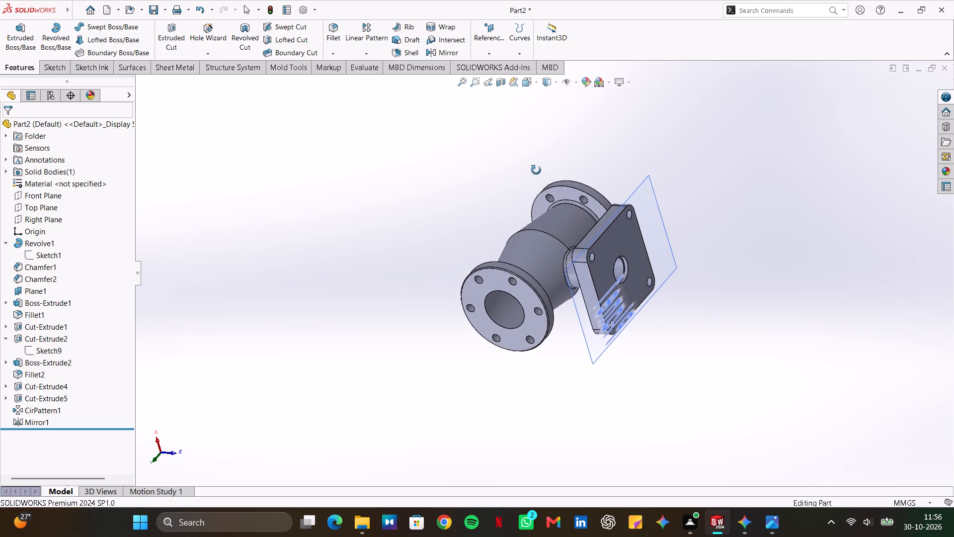
pyautogui.moveTo(536, 170); pyautogui.dragTo(536, 168, button='middle')
pyautogui.moveTo(536, 170); pyautogui.dragTo(536, 168)
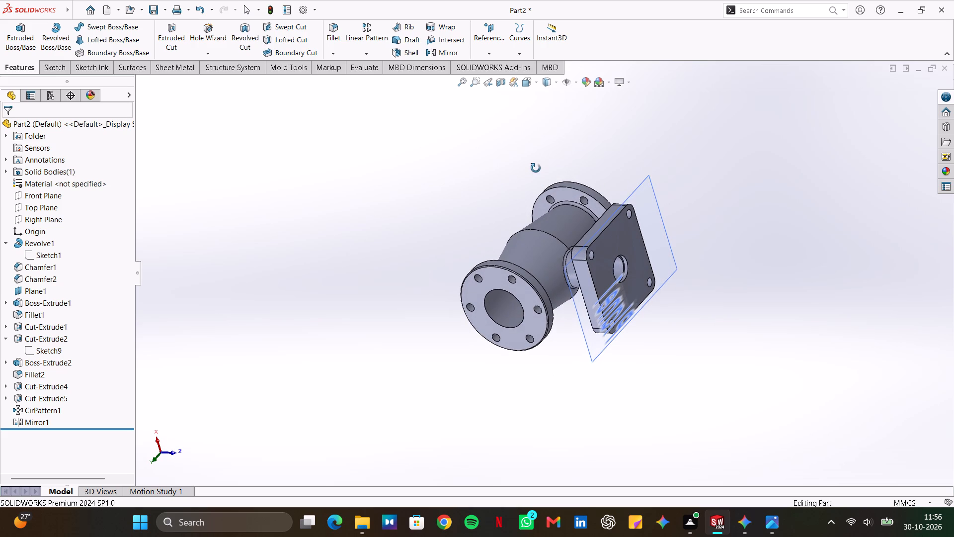
pyautogui.moveTo(536, 168); pyautogui.dragTo(534, 176, button='middle')
pyautogui.moveTo(536, 168); pyautogui.dragTo(534, 176)
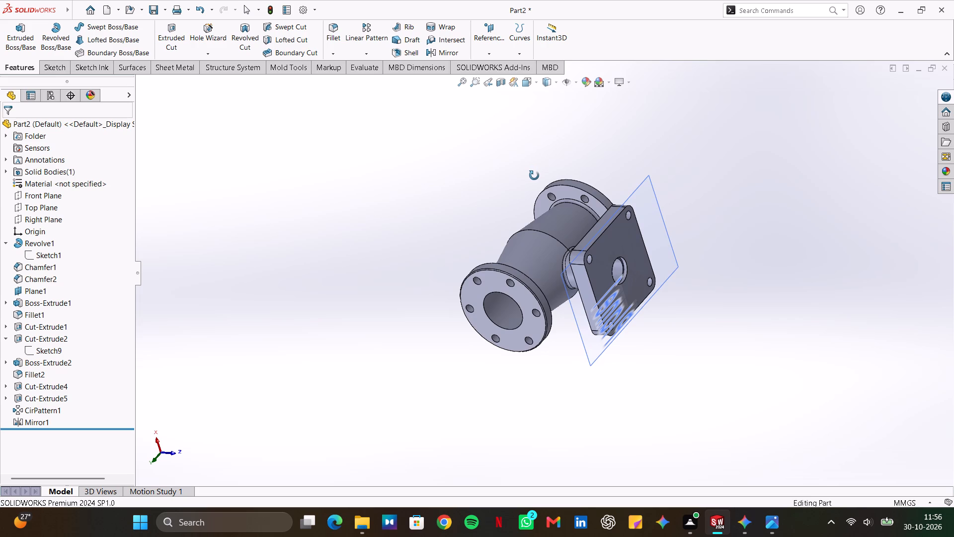
pyautogui.moveTo(534, 176); pyautogui.dragTo(425, 74)
pyautogui.moveTo(534, 176); pyautogui.dragTo(425, 74, button='middle')
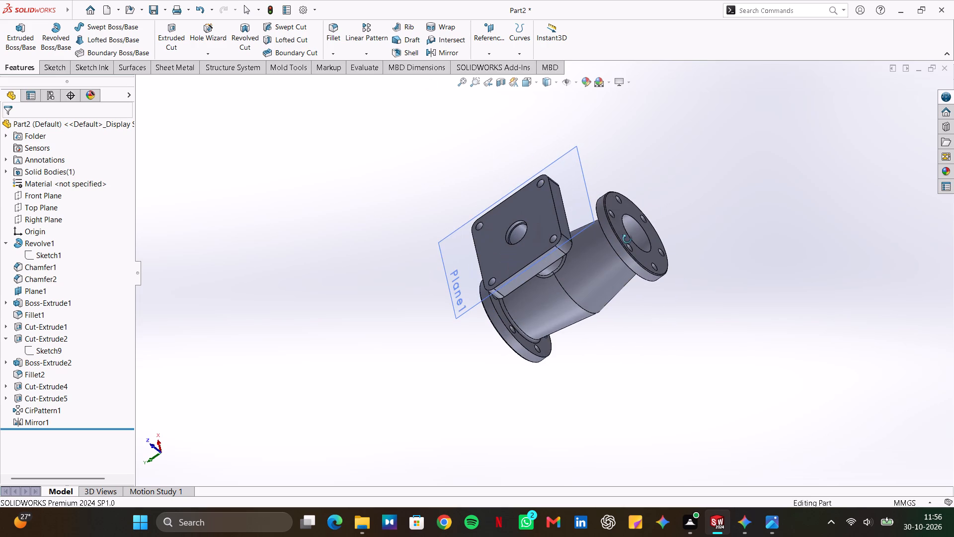
pyautogui.moveTo(731, 221); pyautogui.dragTo(574, 421, button='middle')
pyautogui.moveTo(731, 222); pyautogui.dragTo(574, 421)
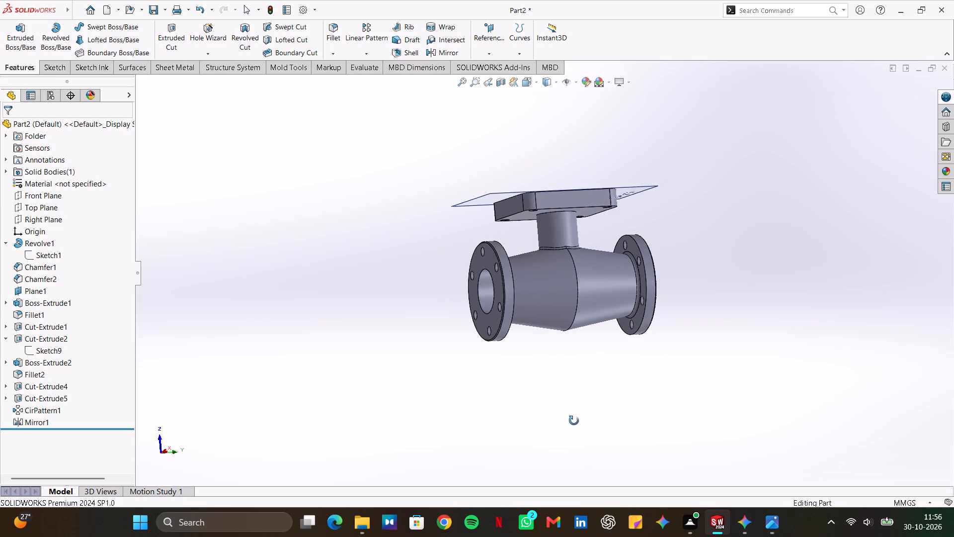
pyautogui.moveTo(574, 421); pyautogui.dragTo(554, 496)
pyautogui.moveTo(574, 421); pyautogui.dragTo(554, 496, button='middle')
pyautogui.scroll(1, 546, 134)
pyautogui.moveTo(546, 134); pyautogui.dragTo(581, 252, button='middle')
pyautogui.moveTo(546, 134); pyautogui.dragTo(581, 252)
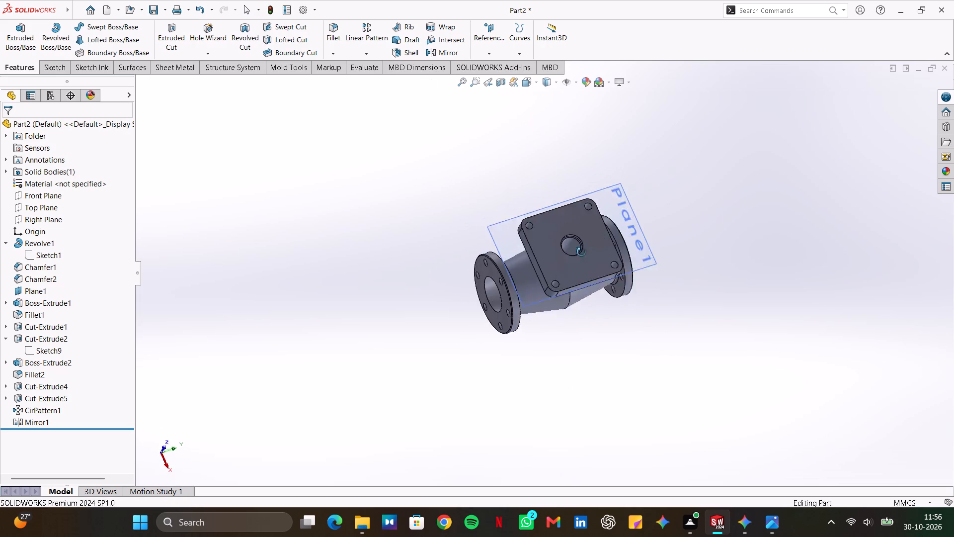
pyautogui.moveTo(581, 252); pyautogui.dragTo(562, 308, button='middle')
pyautogui.moveTo(581, 252); pyautogui.dragTo(562, 308)
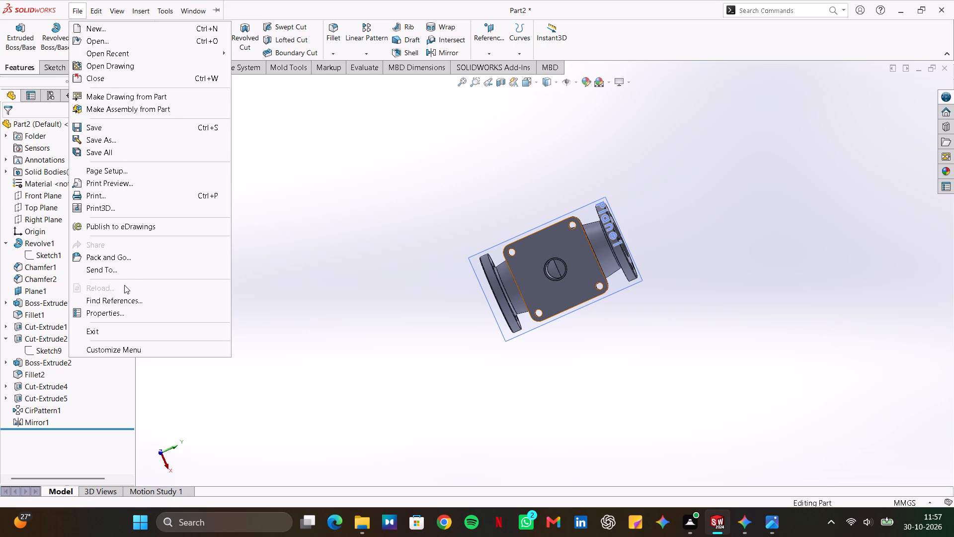
# Copy the name "Tapered Flanged Tee Valve Housing" from the Gemini reply and save the SOLIDWORKS part under it in the DAY - 06 folder.
pyautogui.click(159, 141)
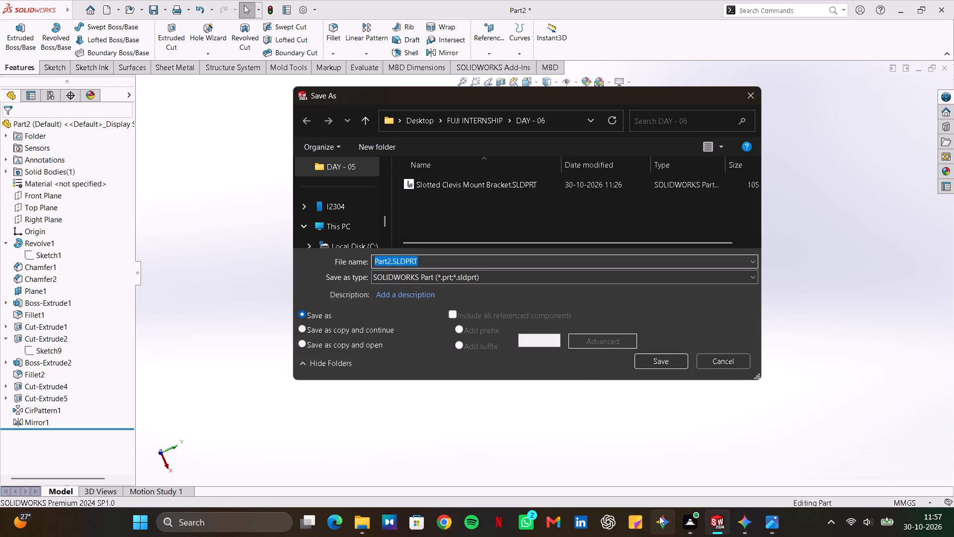
pyautogui.click(743, 523)
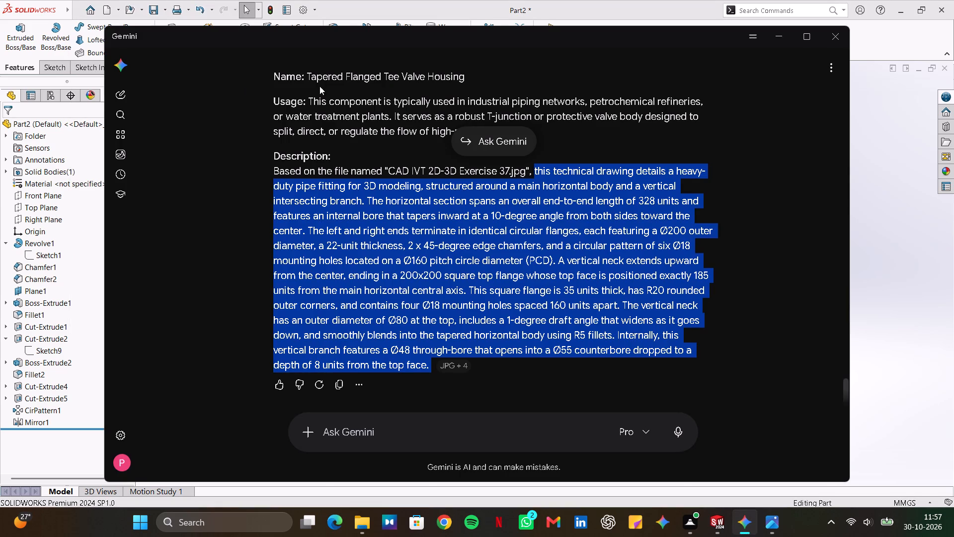
pyautogui.moveTo(307, 79); pyautogui.dragTo(480, 106)
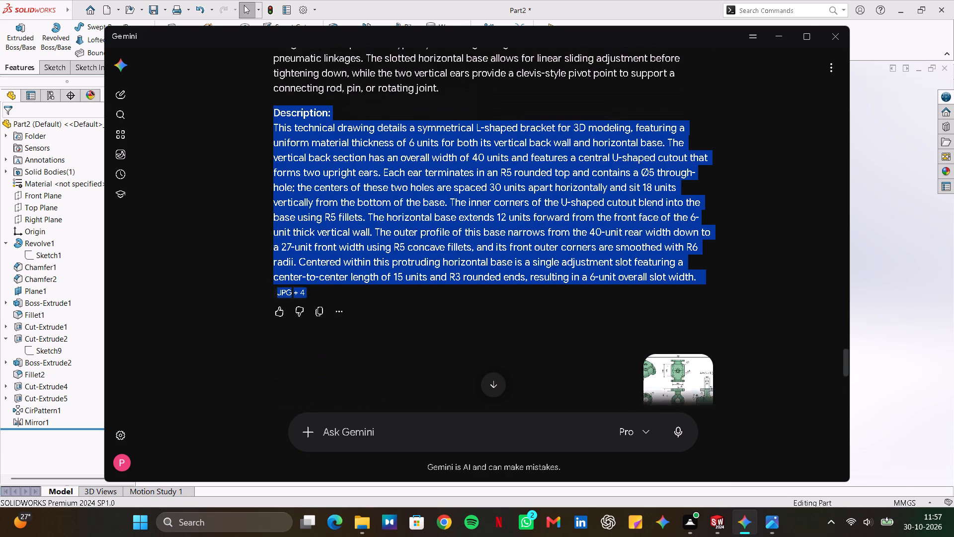
pyautogui.scroll(-4, 473, 179)
pyautogui.click(270, 201)
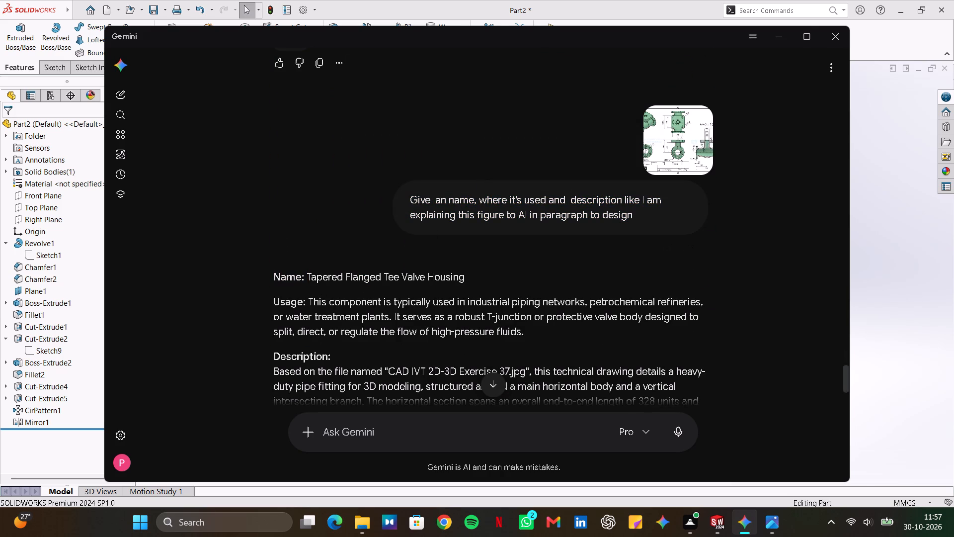
pyautogui.moveTo(306, 279); pyautogui.dragTo(466, 275)
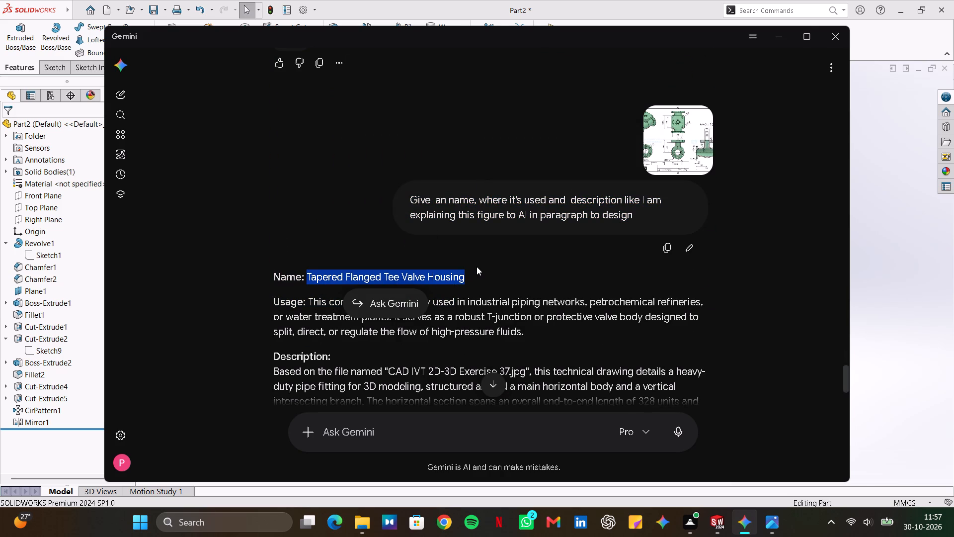
pyautogui.hotkey('ctrl', 'c')
pyautogui.hotkey('alt', 'Tab')
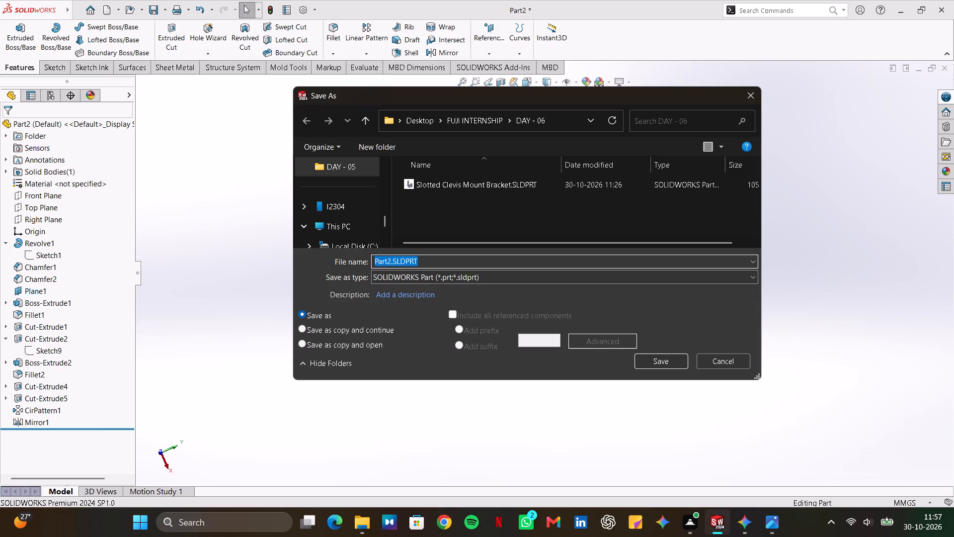
pyautogui.moveTo(389, 263); pyautogui.dragTo(371, 265)
pyautogui.hotkey('ctrl', 'v')
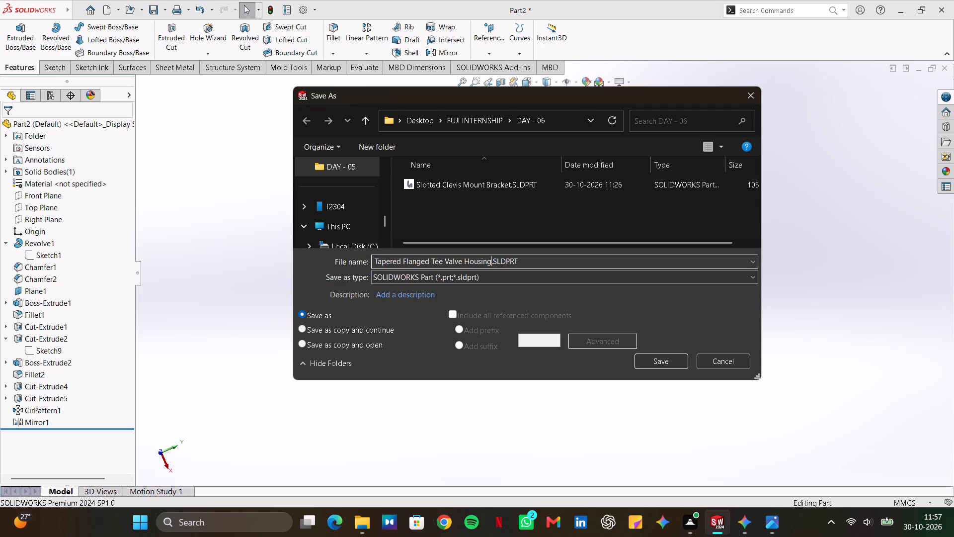
pyautogui.click(675, 365)
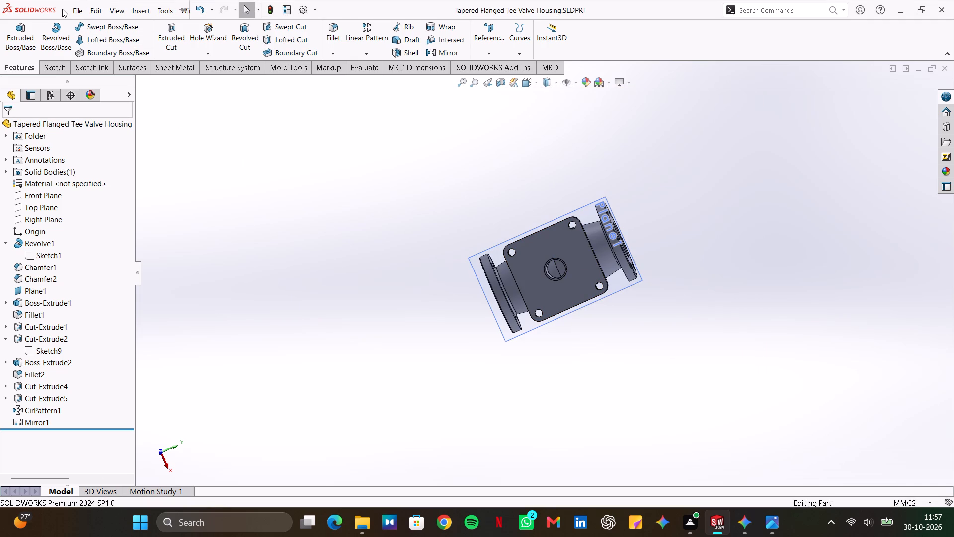
# Save a PDF copy of the part as Tapered Flanged Tee Valve Housing.pdf in the DAY - 06 folder.
pyautogui.click(62, 9)
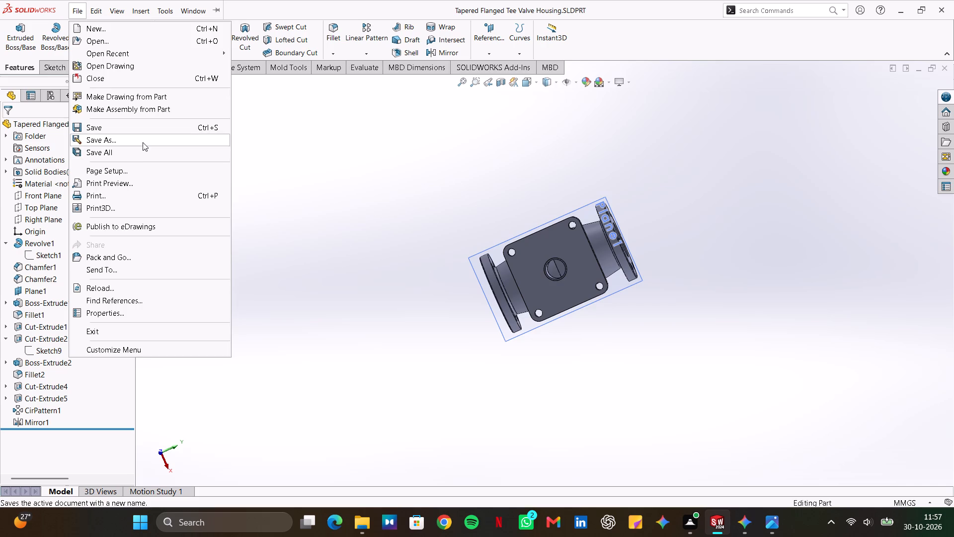
pyautogui.click(143, 142)
pyautogui.click(466, 274)
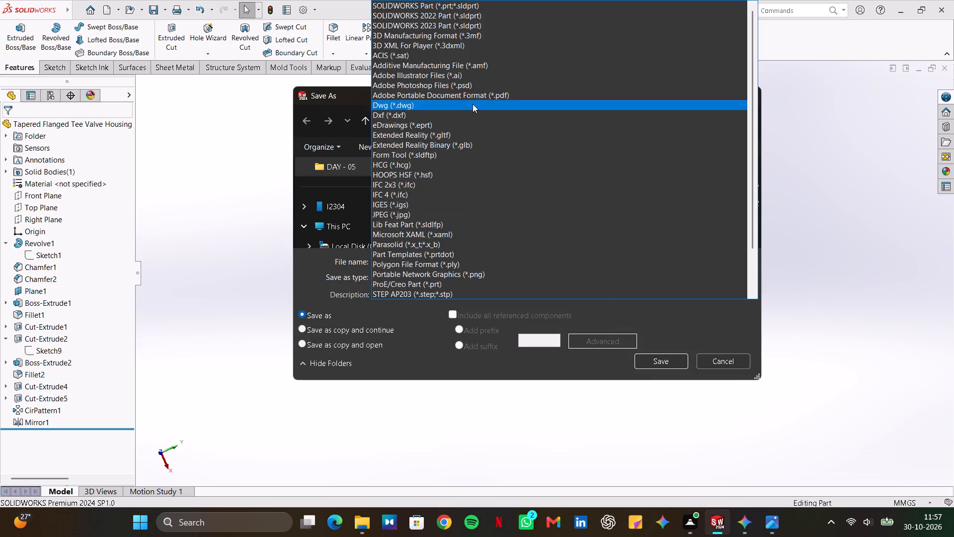
pyautogui.click(477, 93)
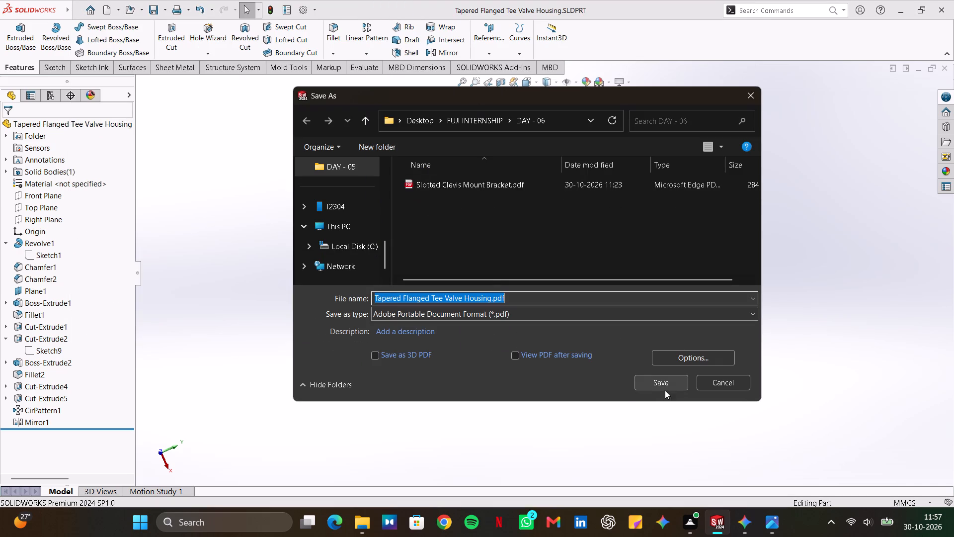
pyautogui.click(671, 385)
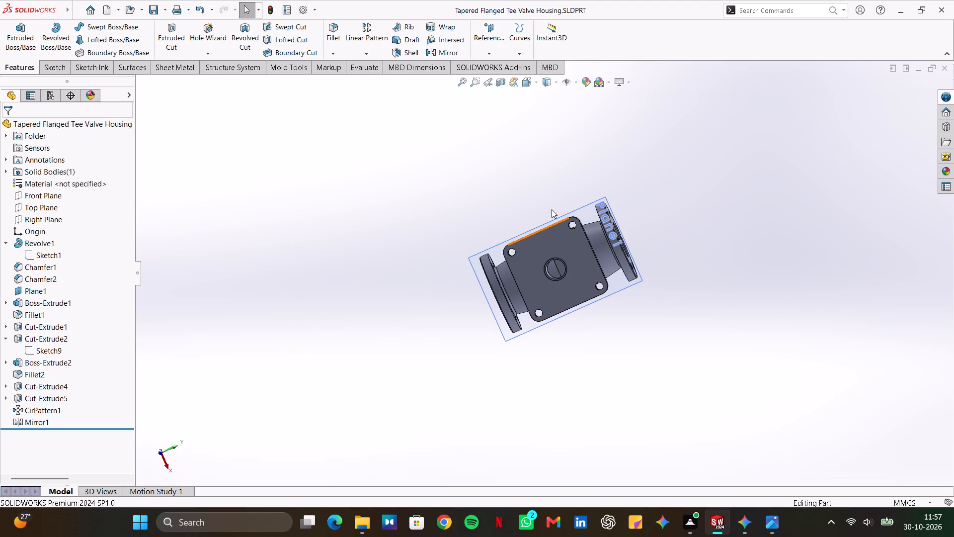
pyautogui.click(734, 196)
# Check the saved part and PDF files in the DAY - 06 folder in File Explorer, then return to SOLIDWORKS.
pyautogui.click(392, 449)
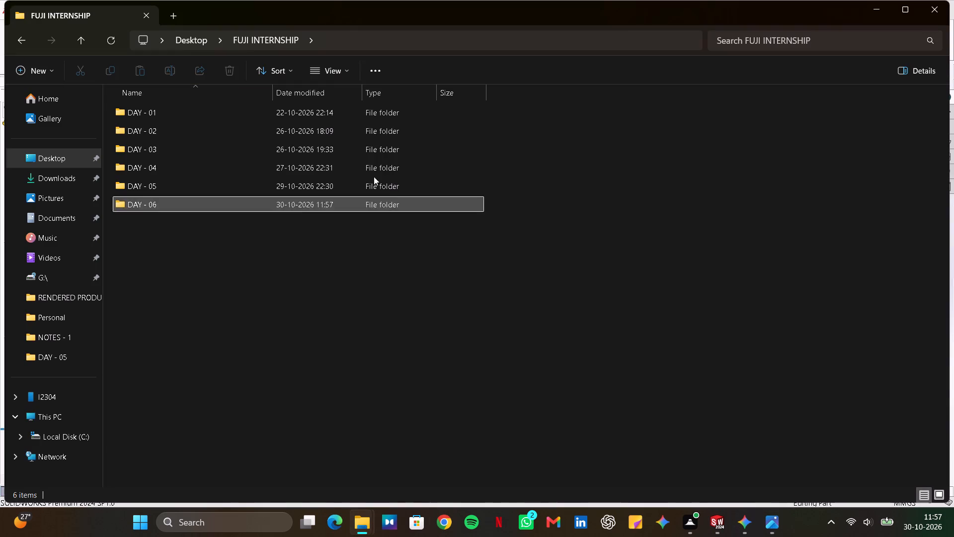
pyautogui.doubleClick(207, 207)
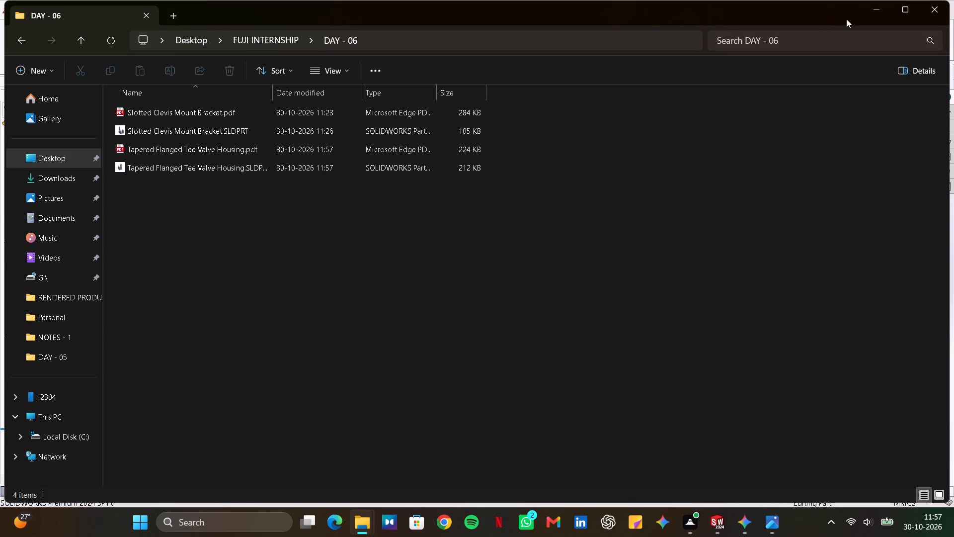
pyautogui.click(872, 8)
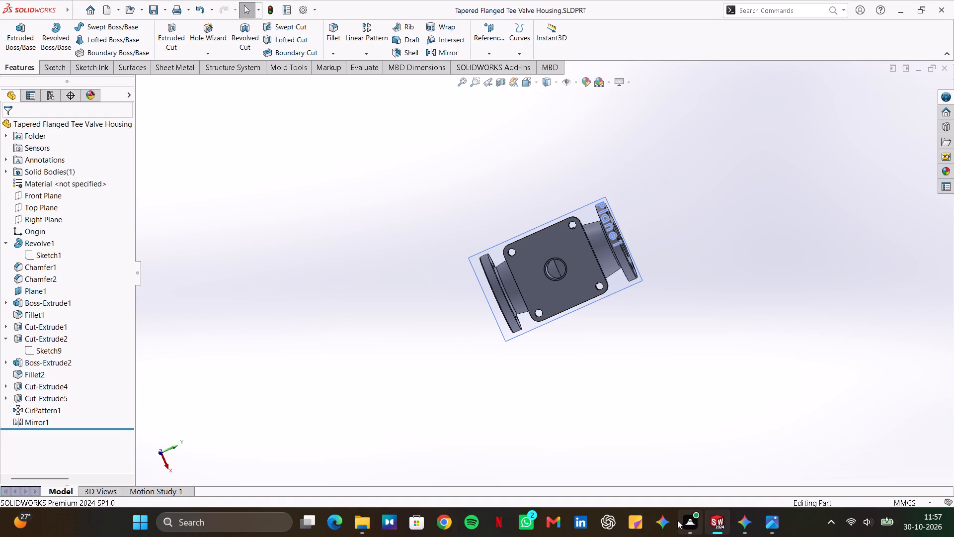